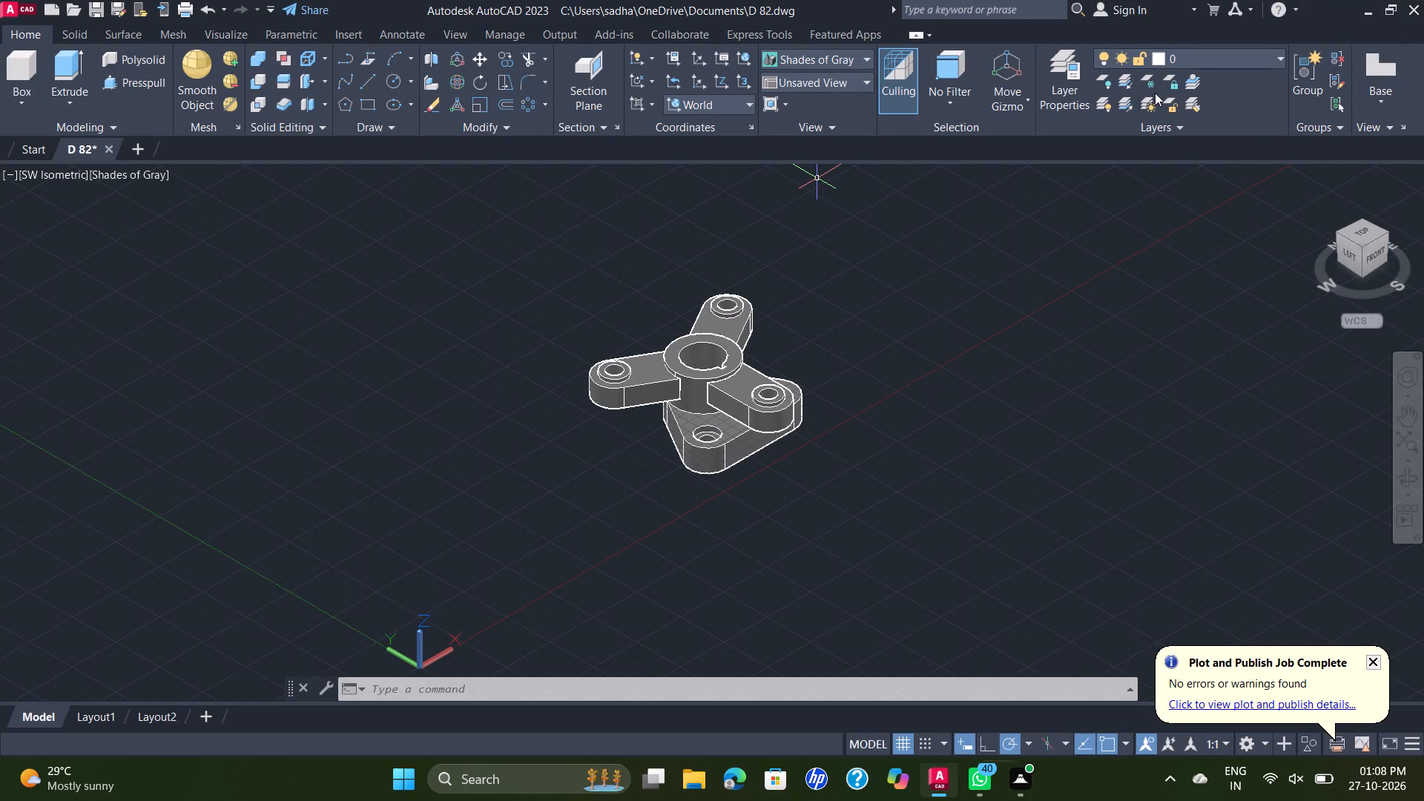
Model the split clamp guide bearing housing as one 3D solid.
Close the D 82 drawing without saving its changes.
click(104, 151)
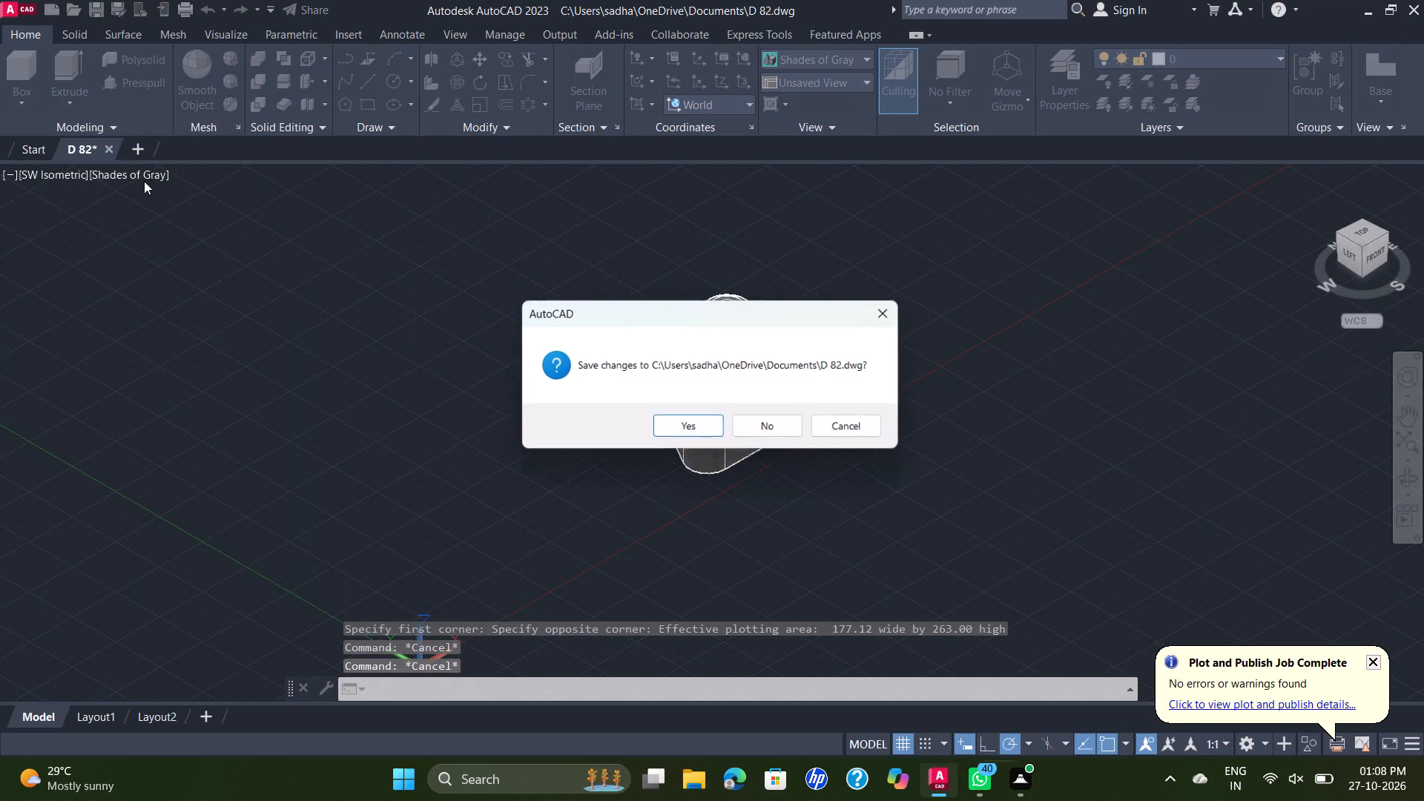
click(791, 436)
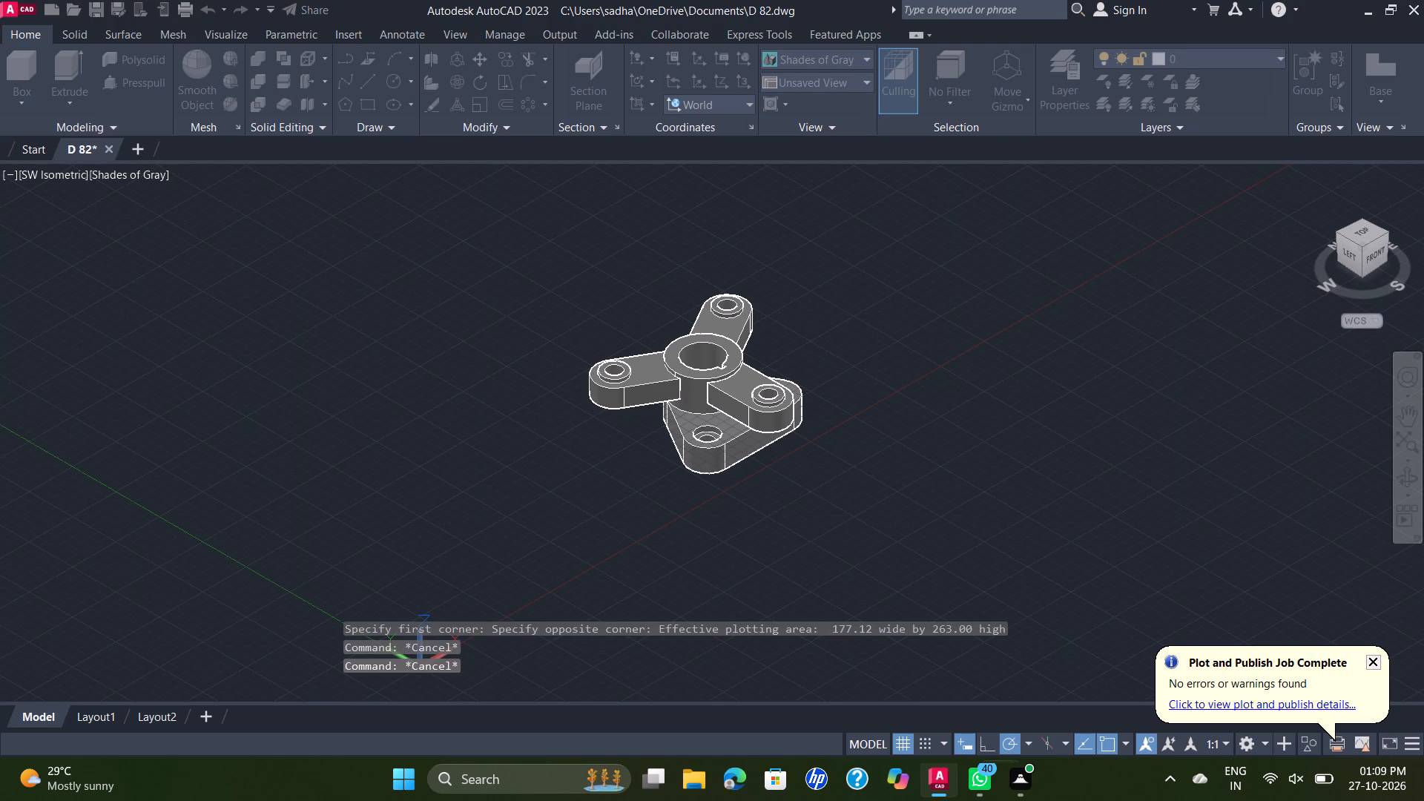
key(Escape)
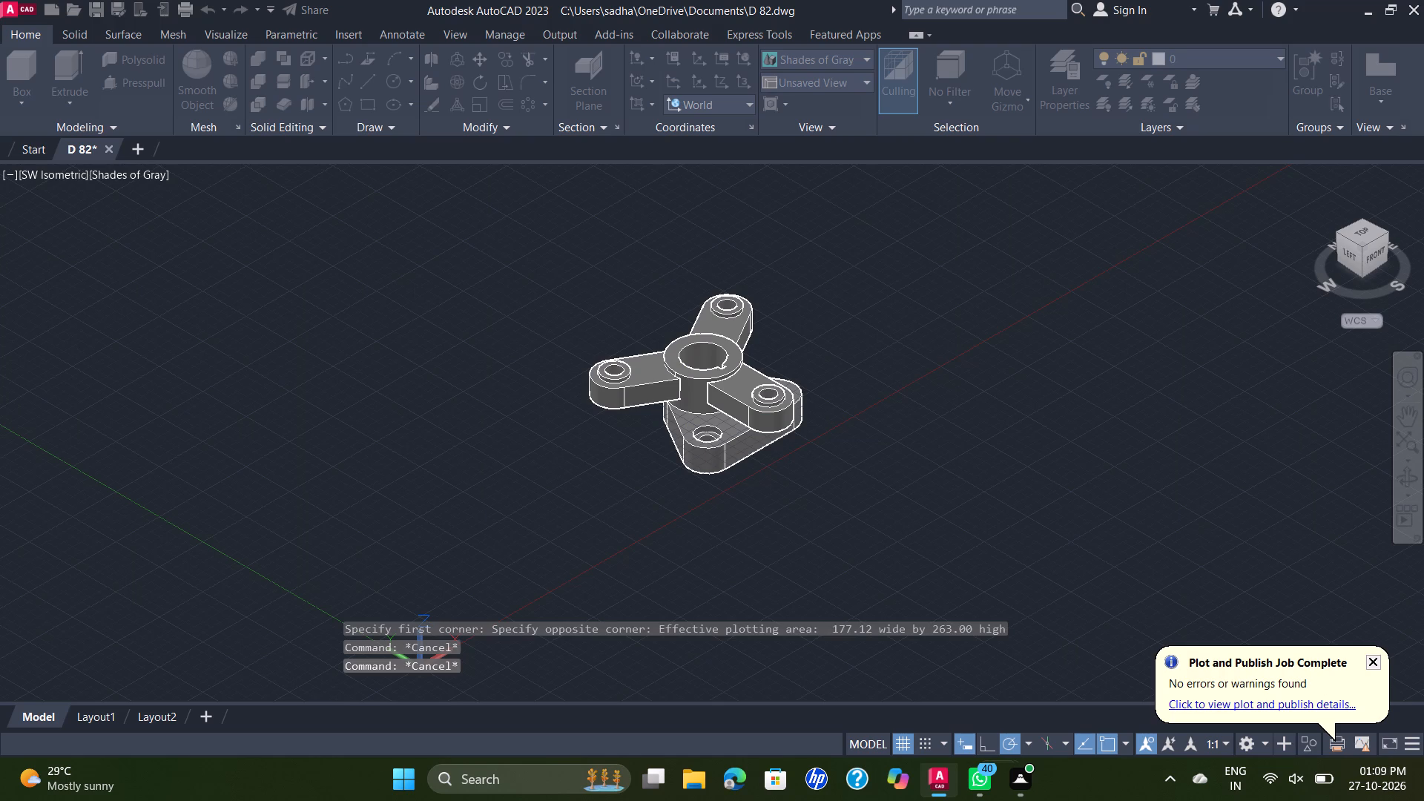
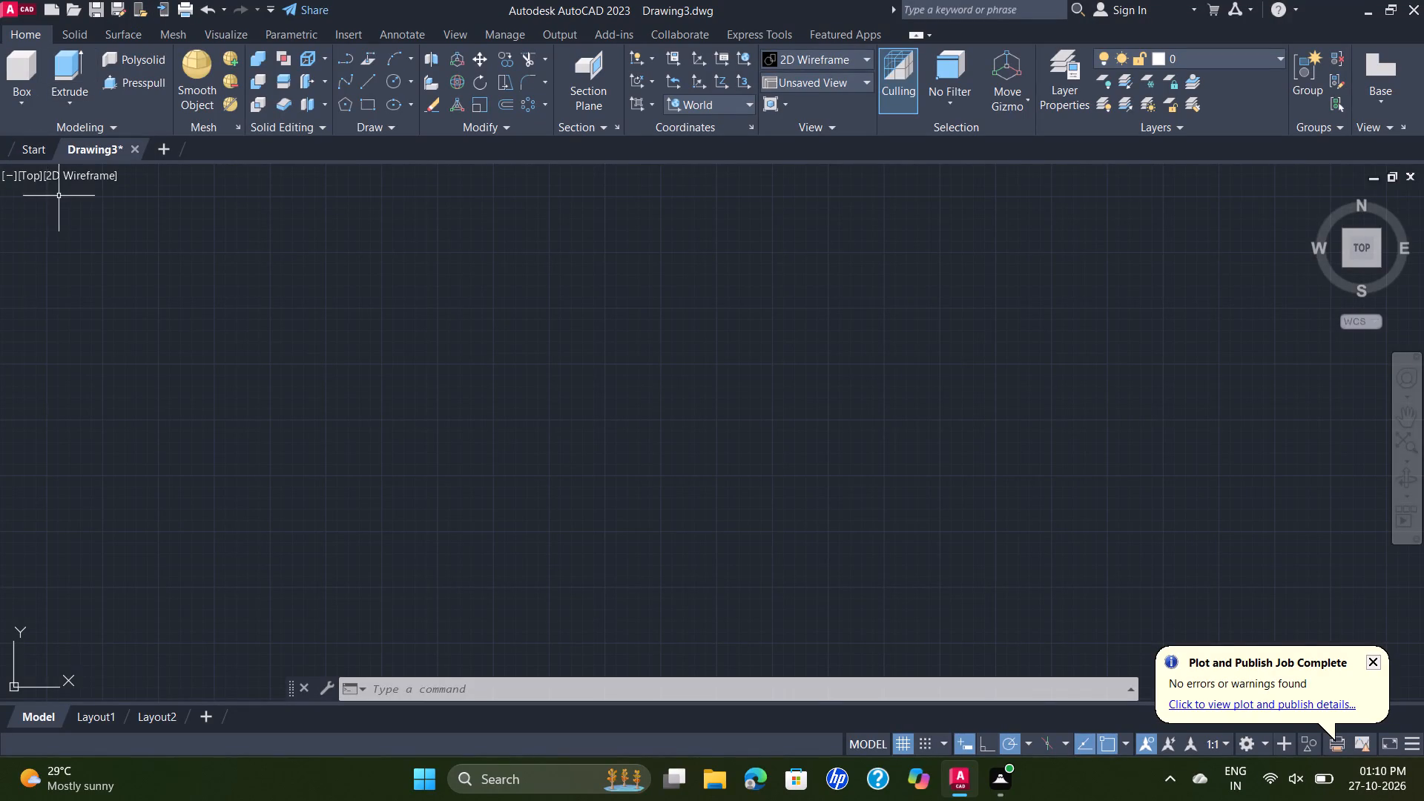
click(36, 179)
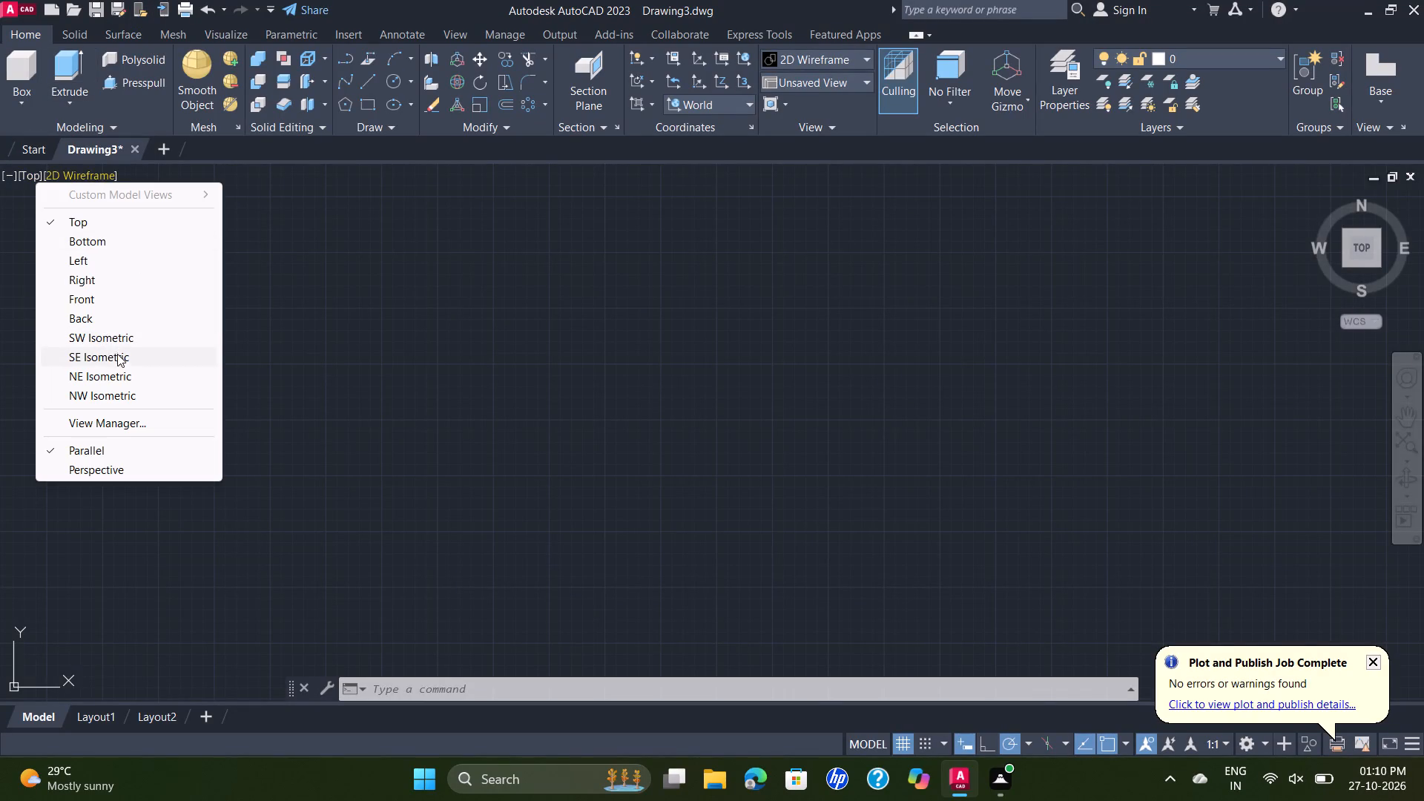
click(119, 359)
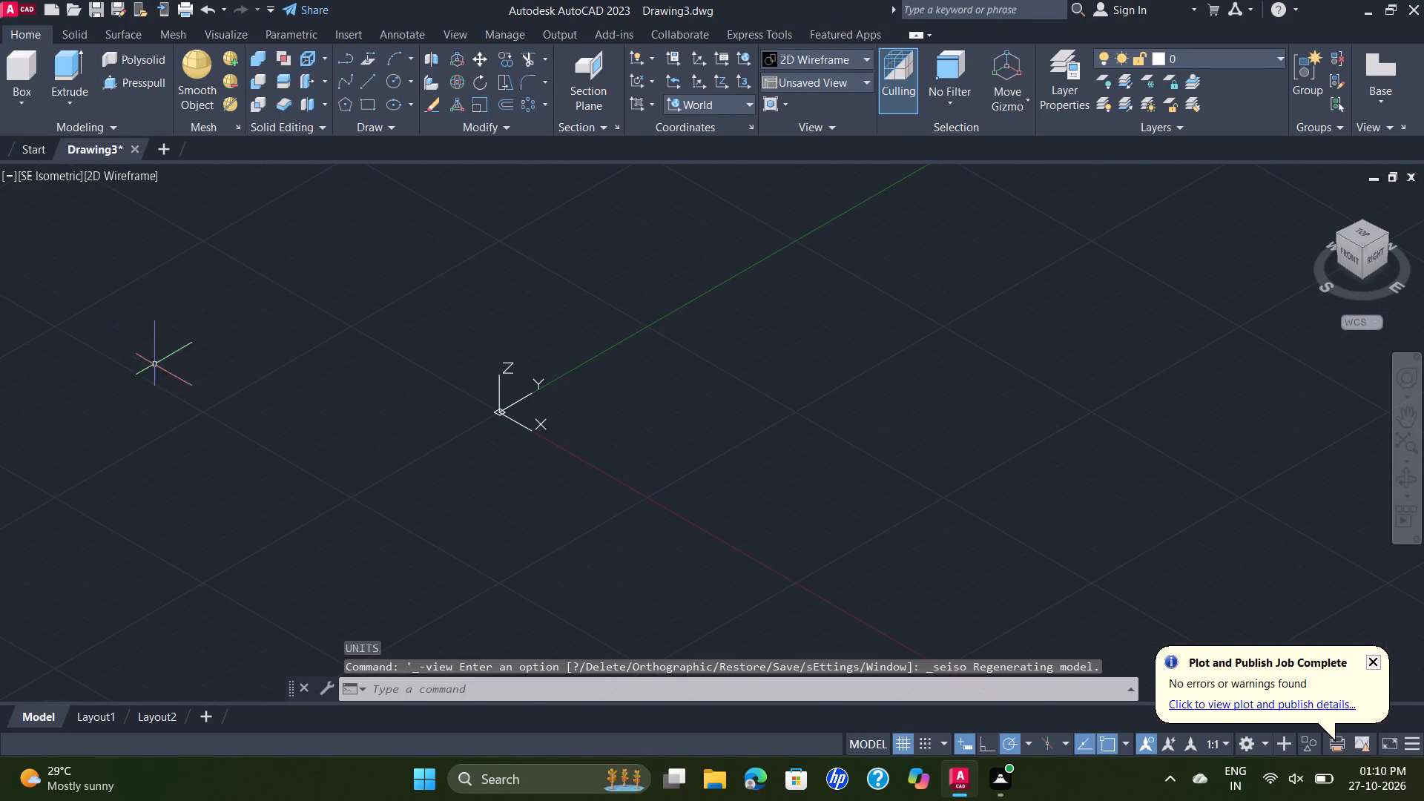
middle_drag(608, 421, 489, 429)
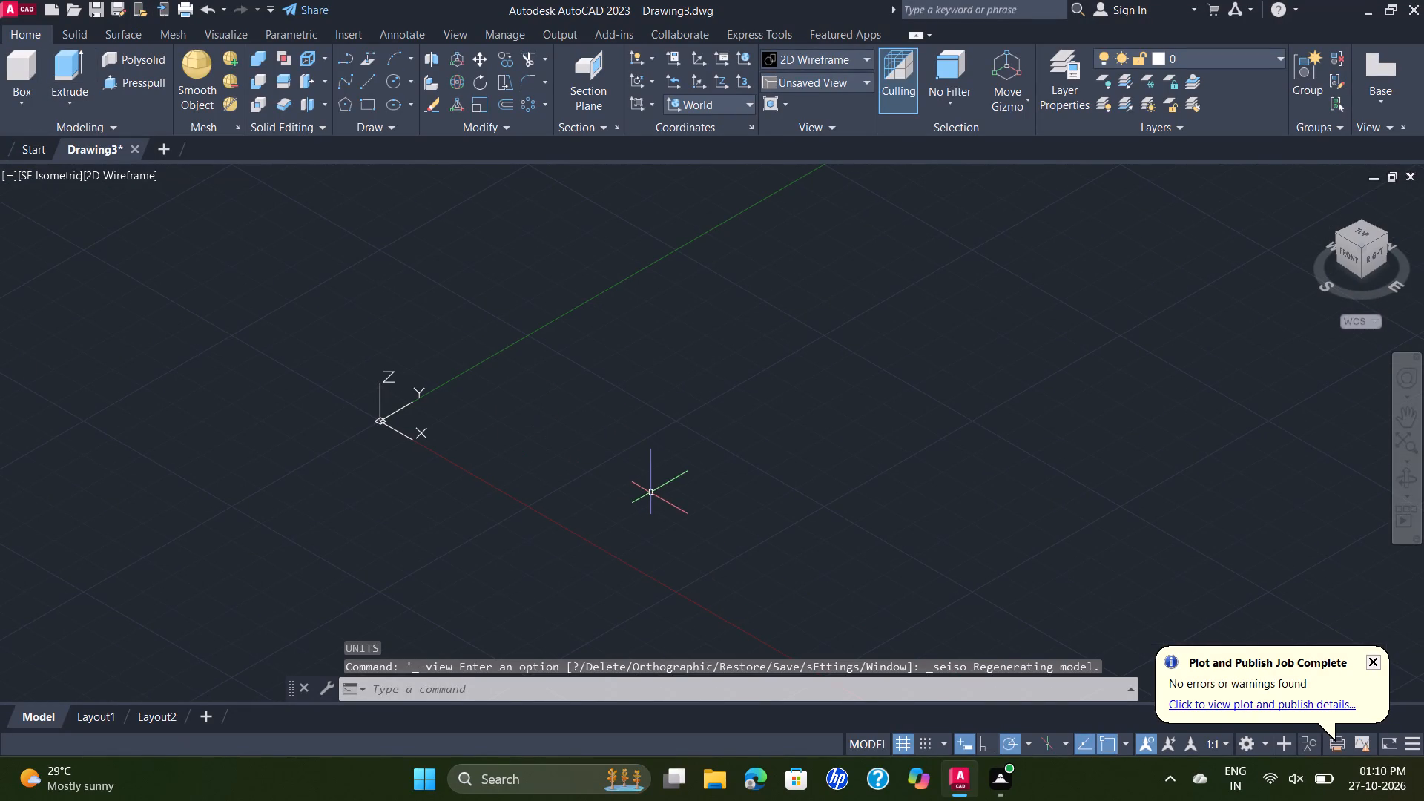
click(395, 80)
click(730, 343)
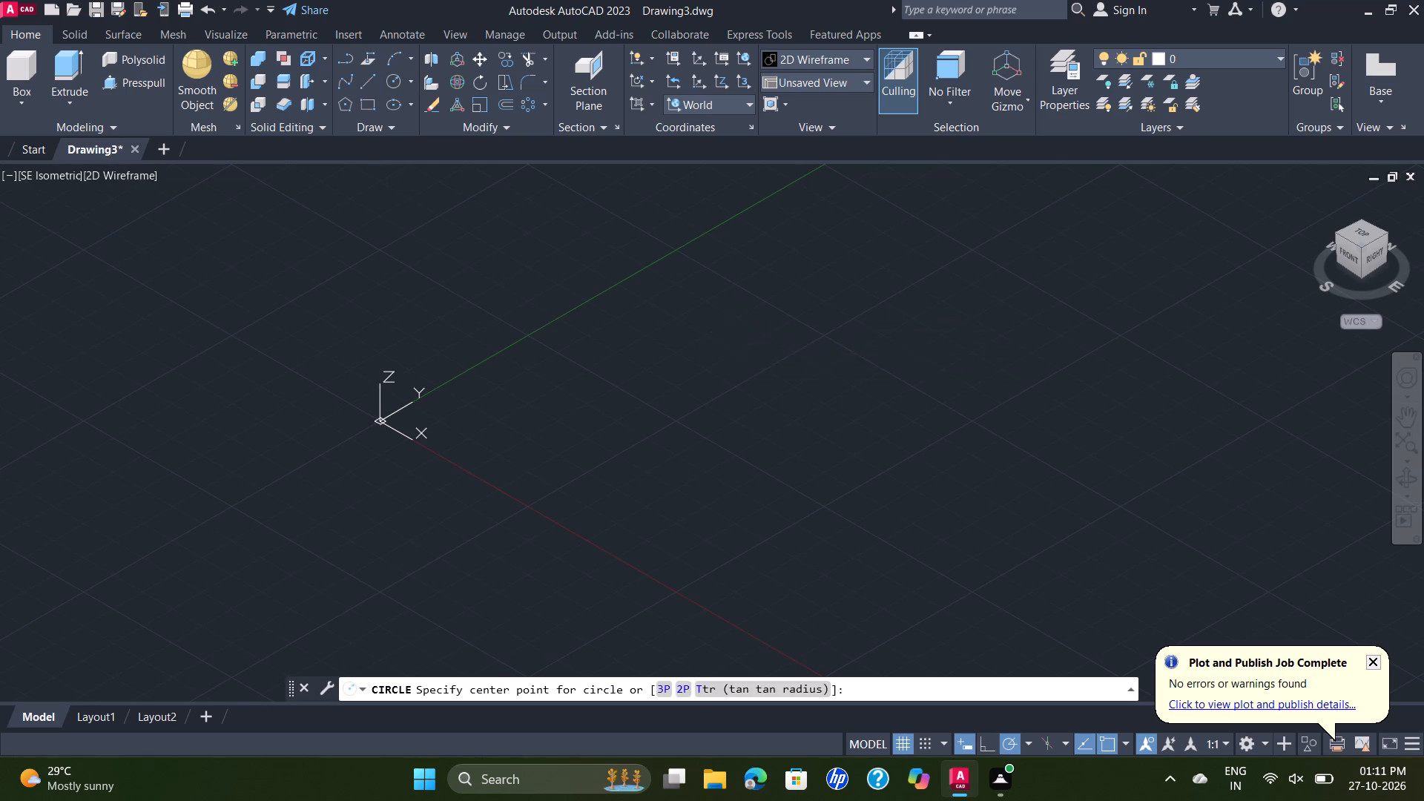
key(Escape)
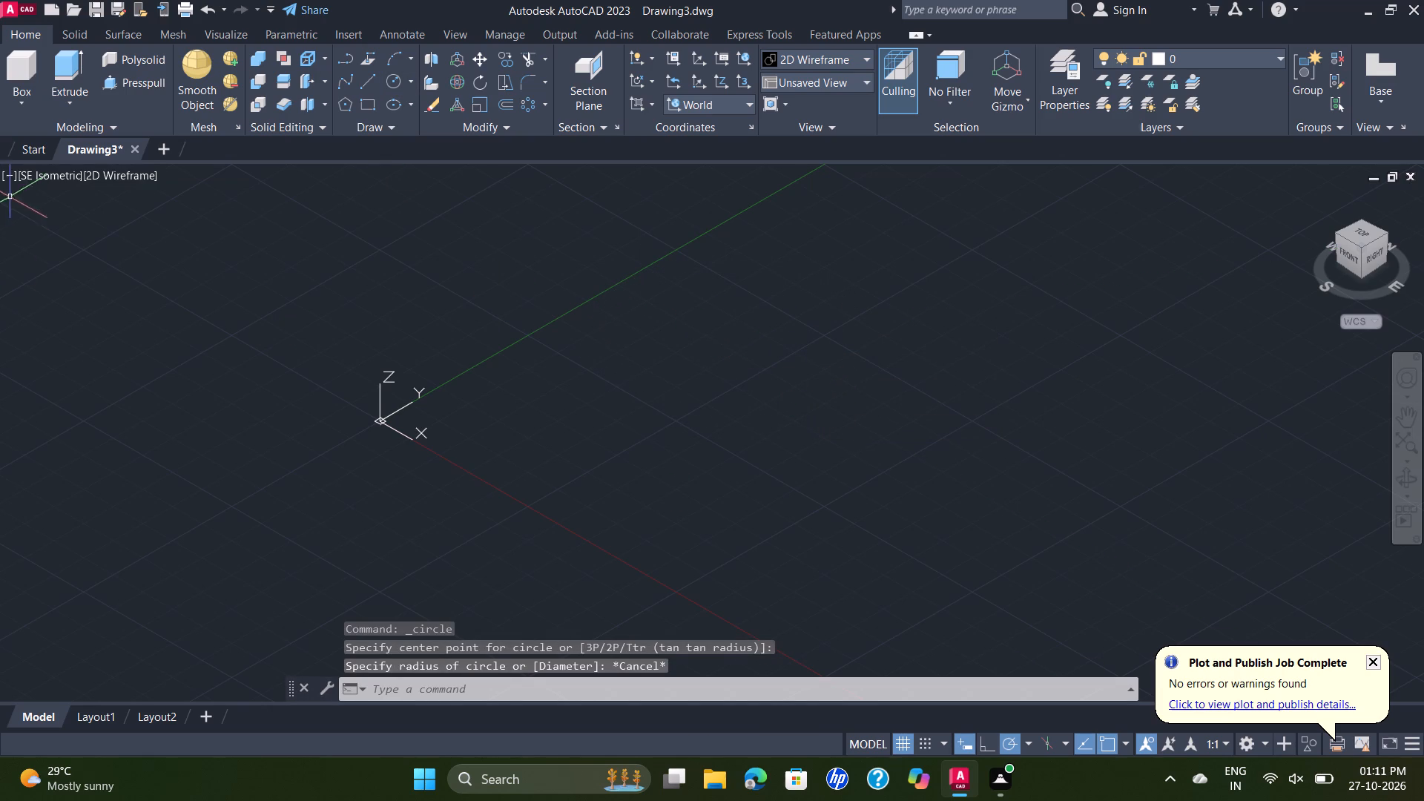
In the front view, draw a circle of diameter 60 above and to the right of the origin.
click(28, 179)
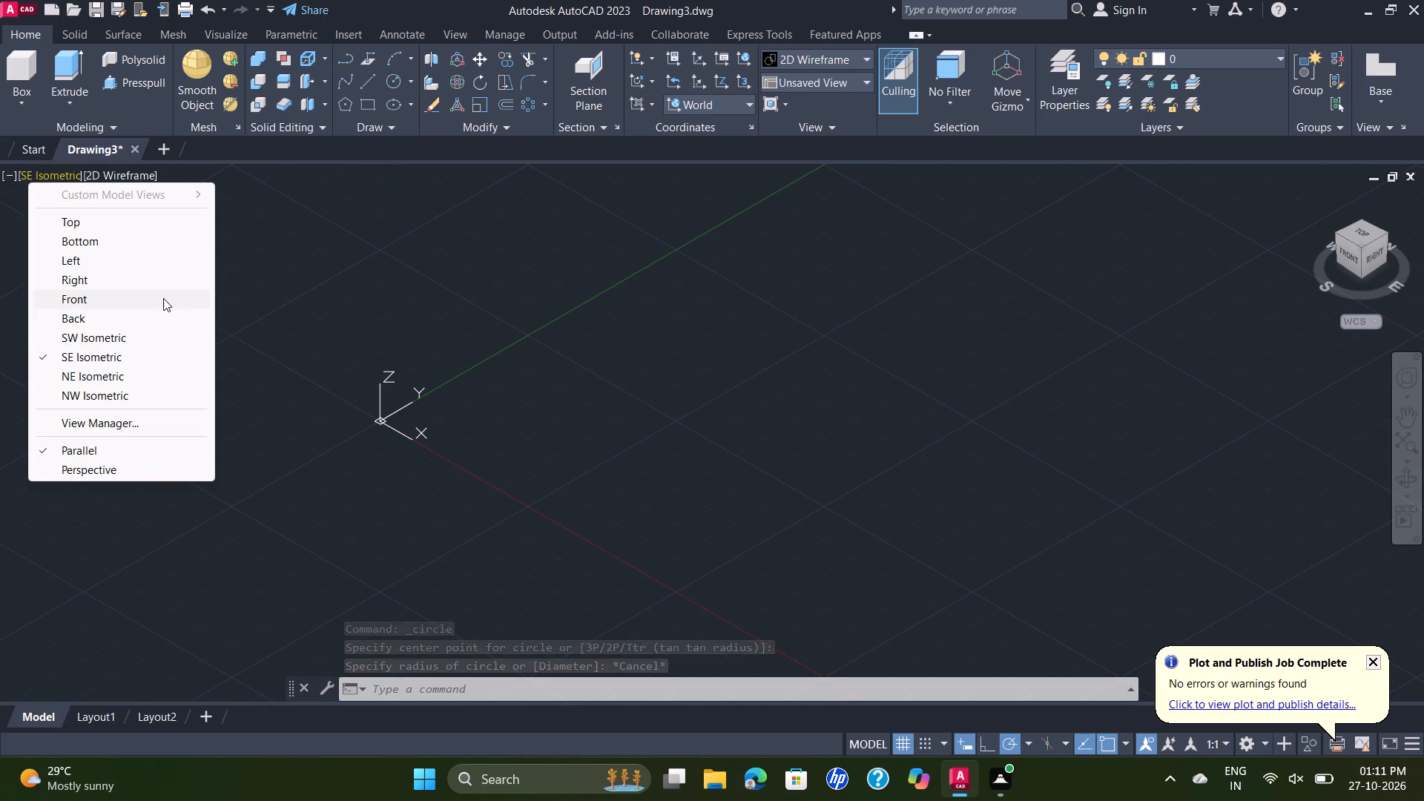
click(105, 291)
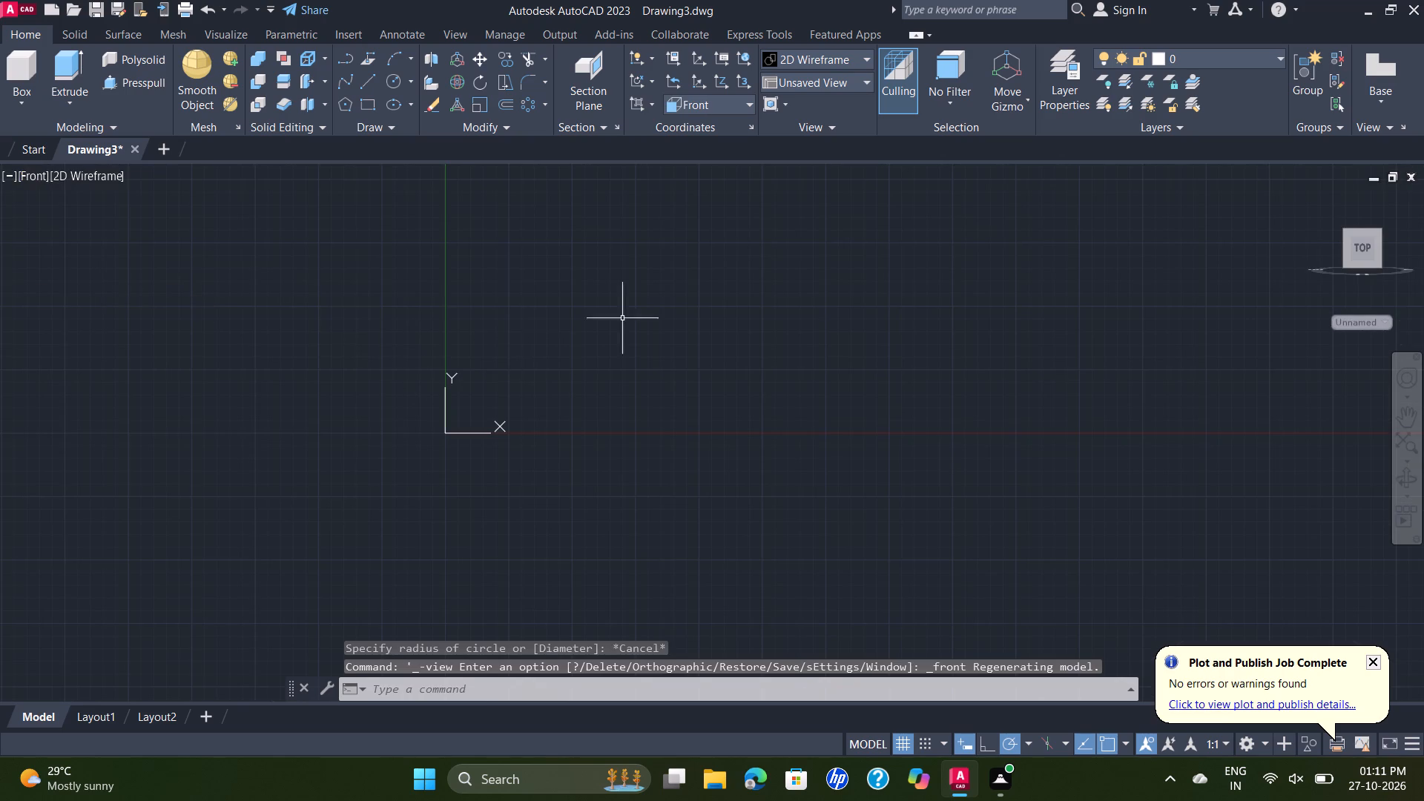
middle_drag(693, 304, 577, 375)
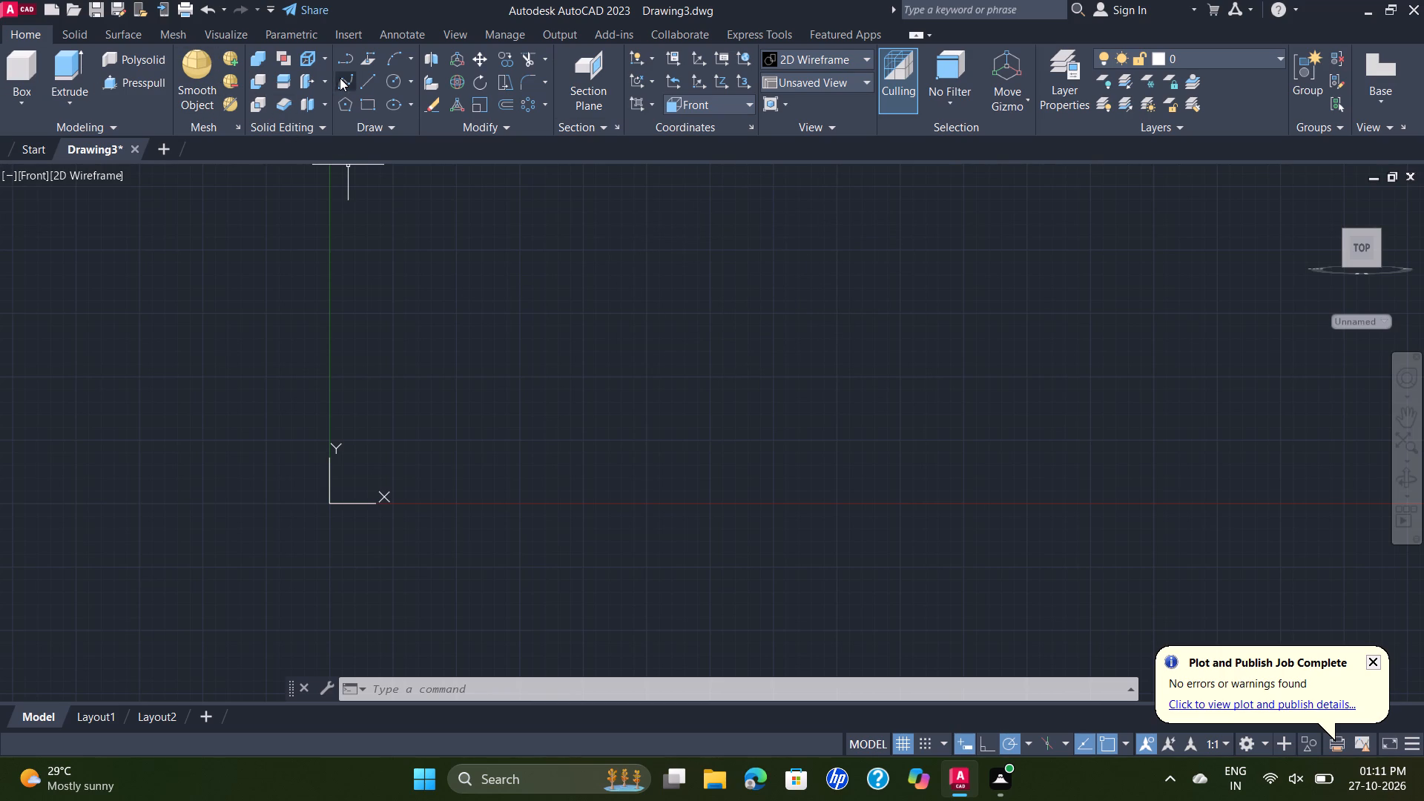
click(389, 79)
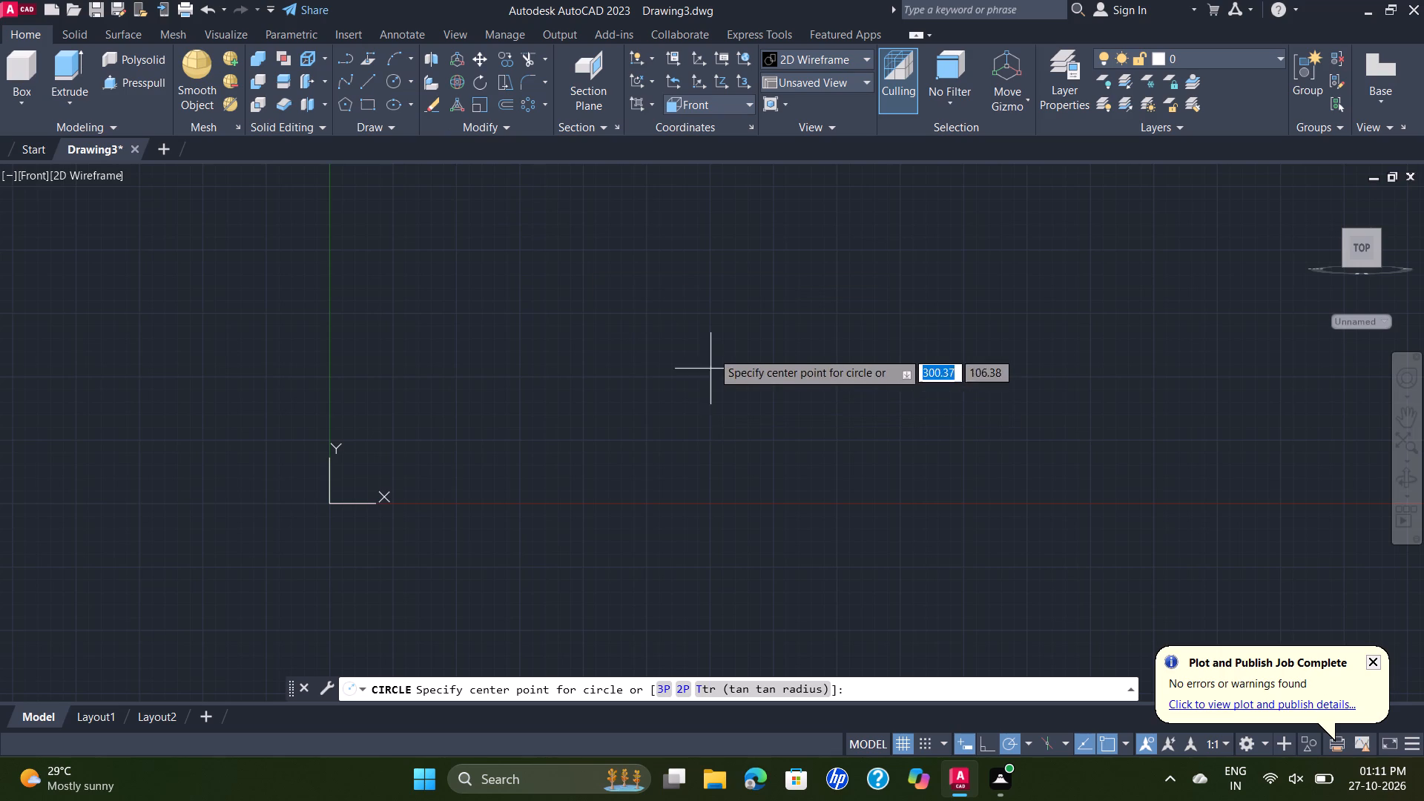
click(711, 298)
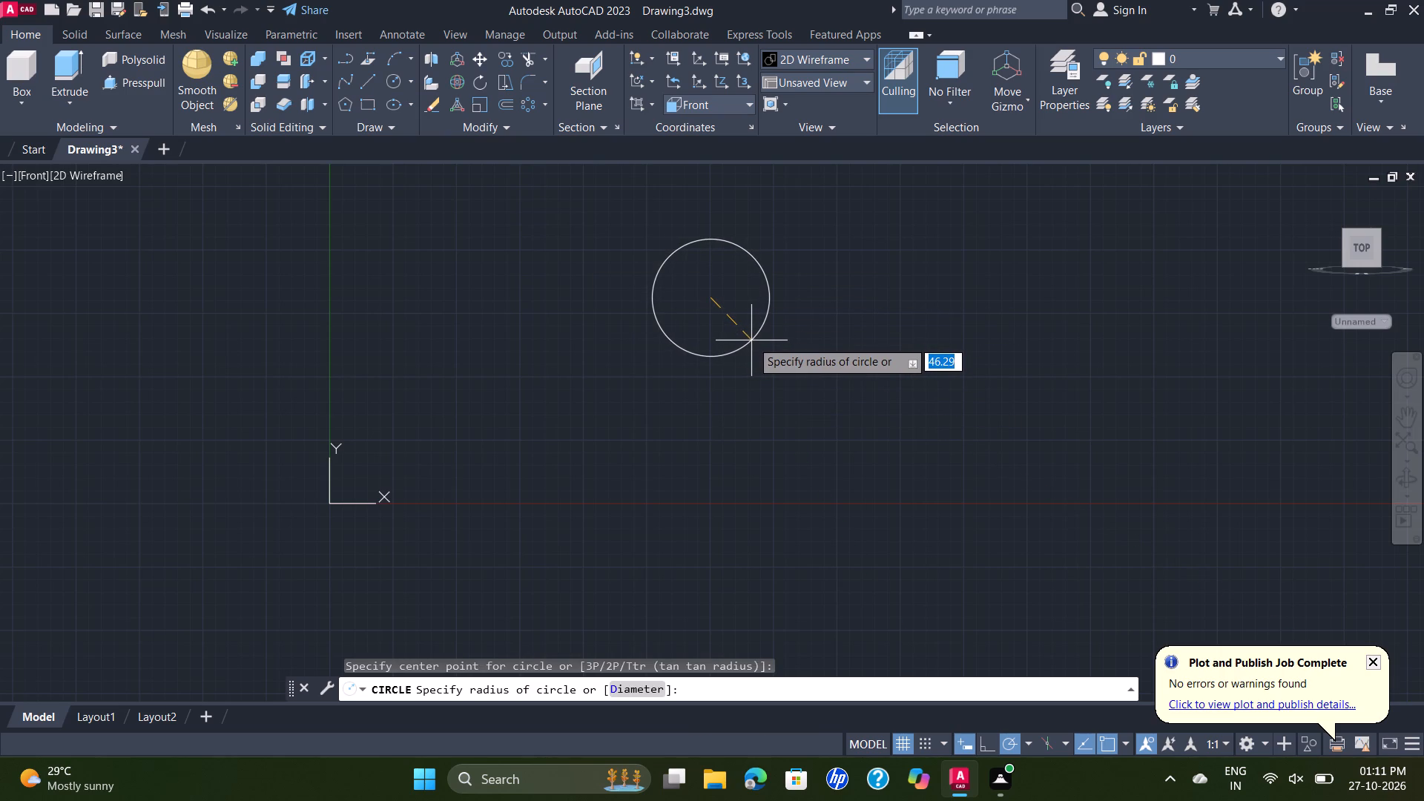
key(d)
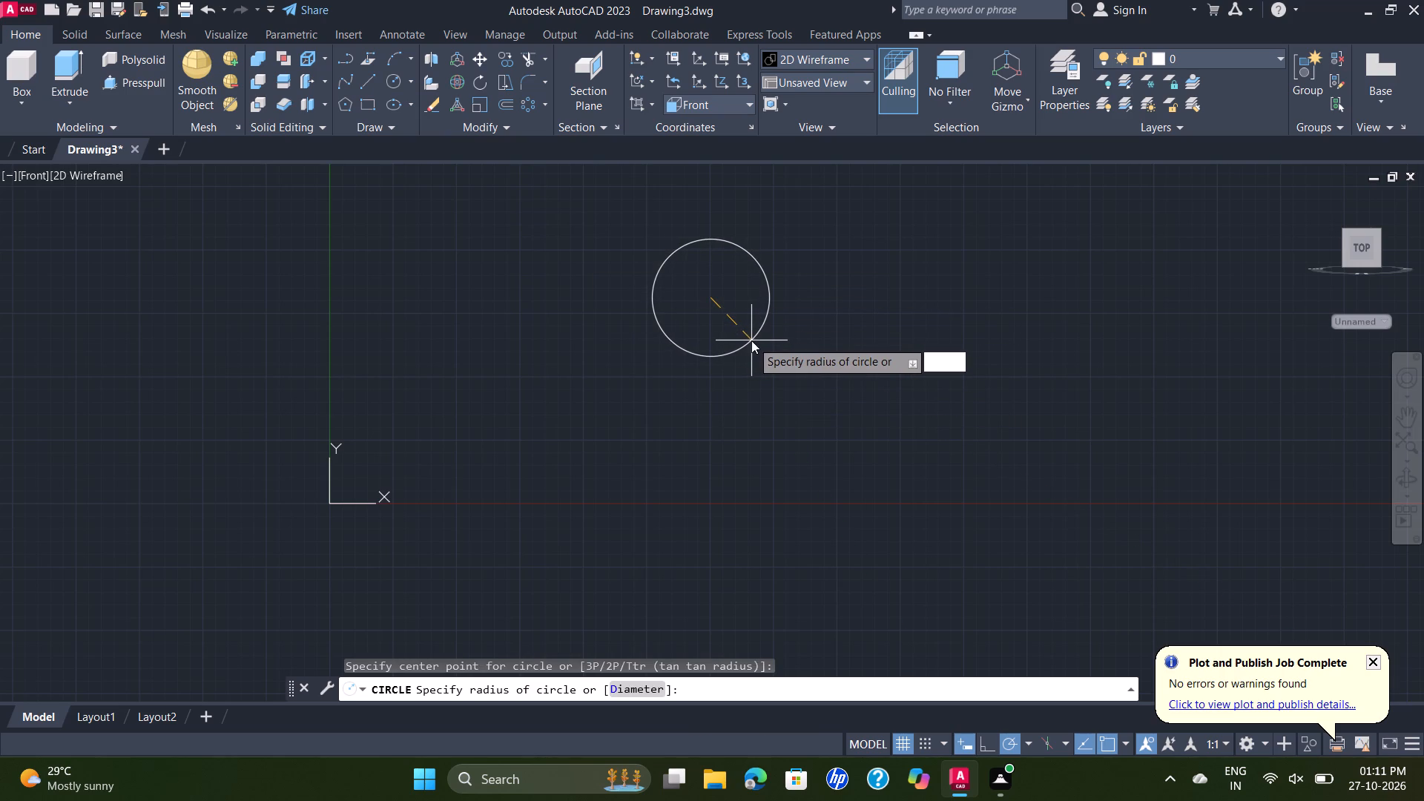
key(Return)
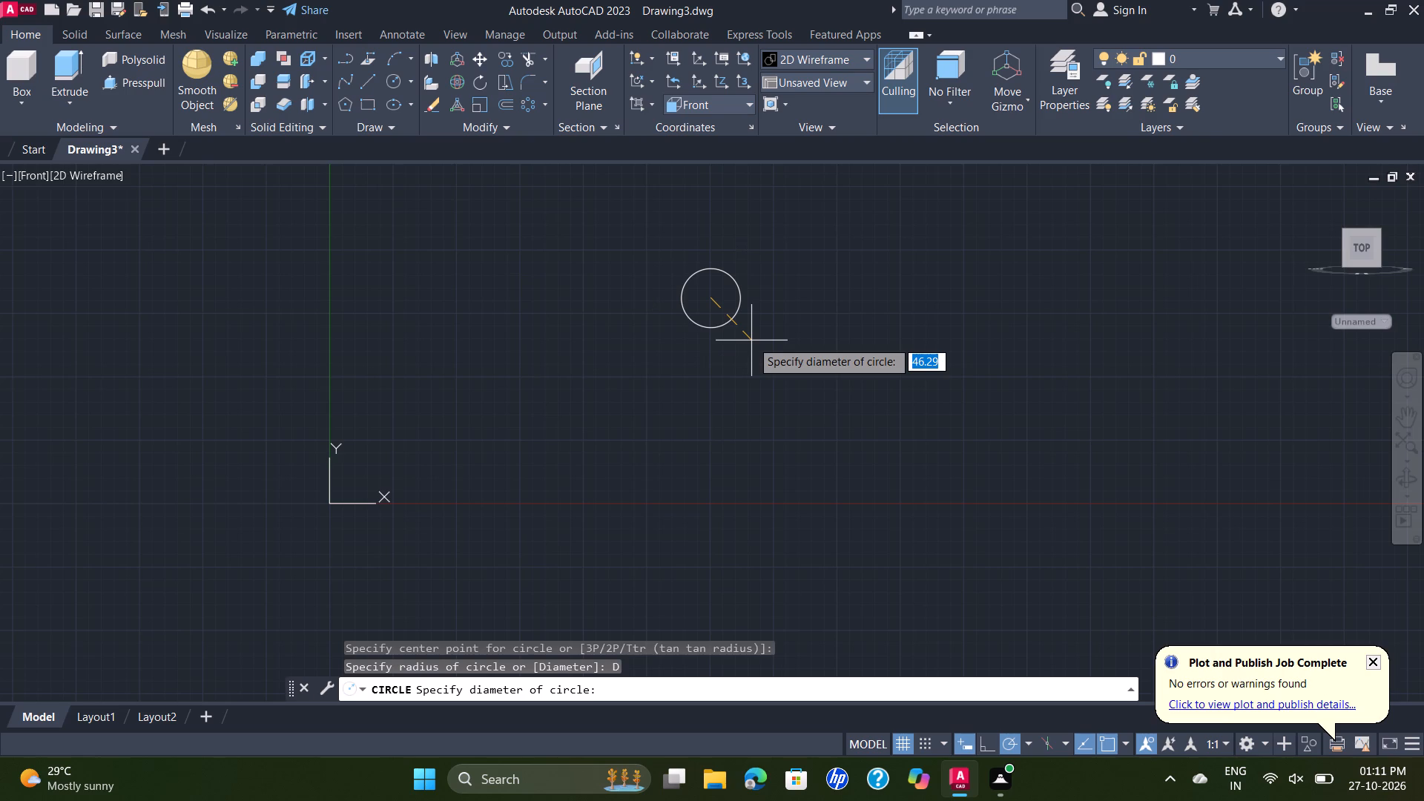
text(60)
key(Return)
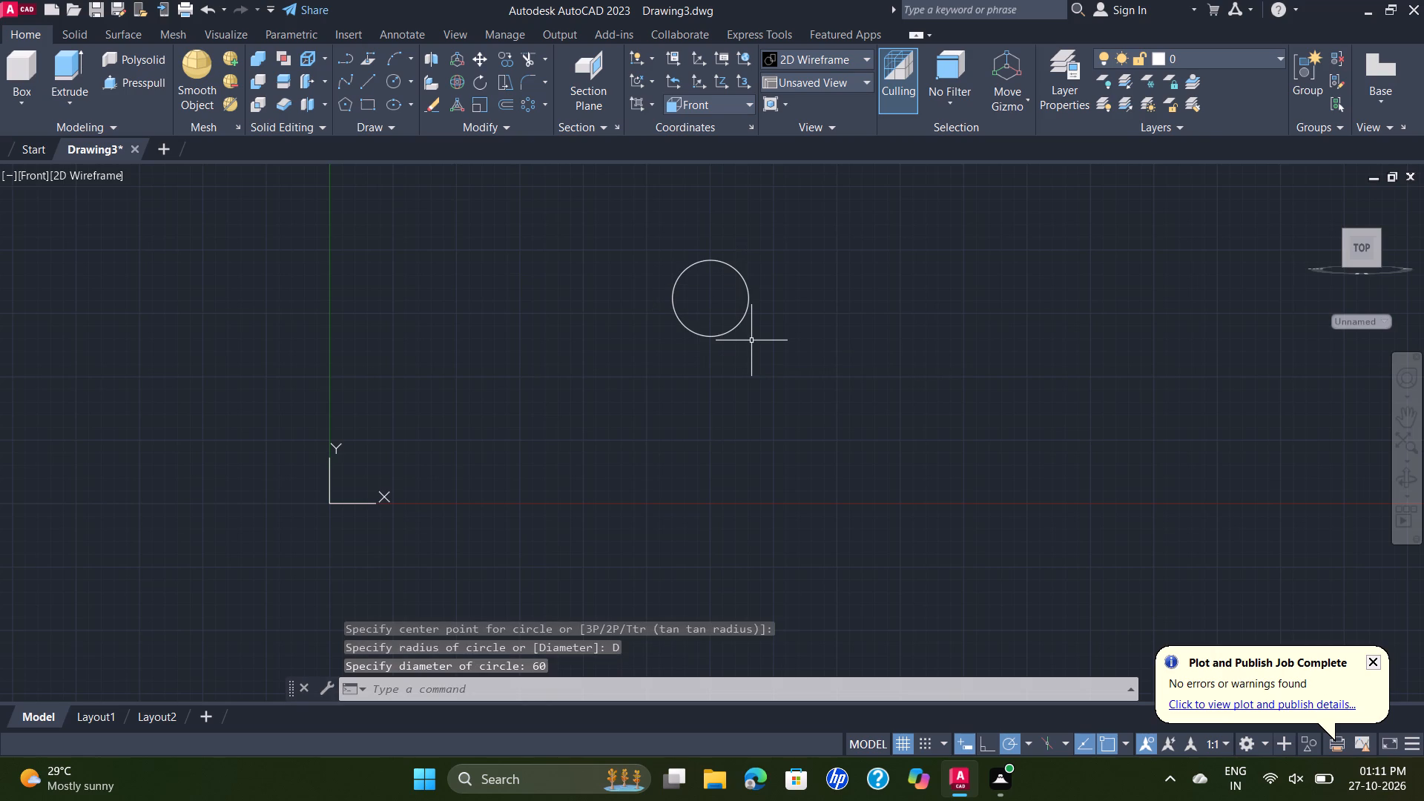
Draw a concentric circle of diameter 45 inside the 60-diameter circle.
key(space)
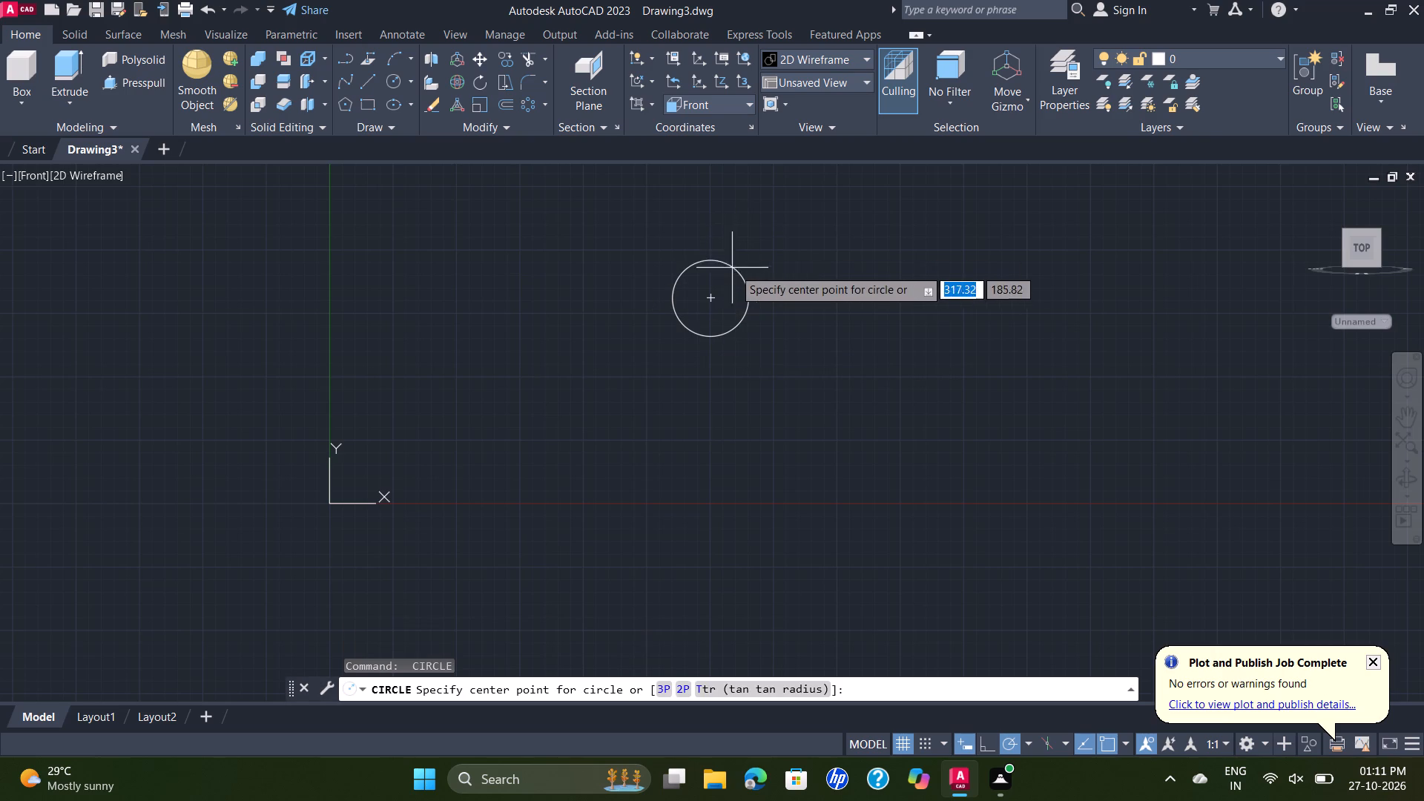
click(707, 298)
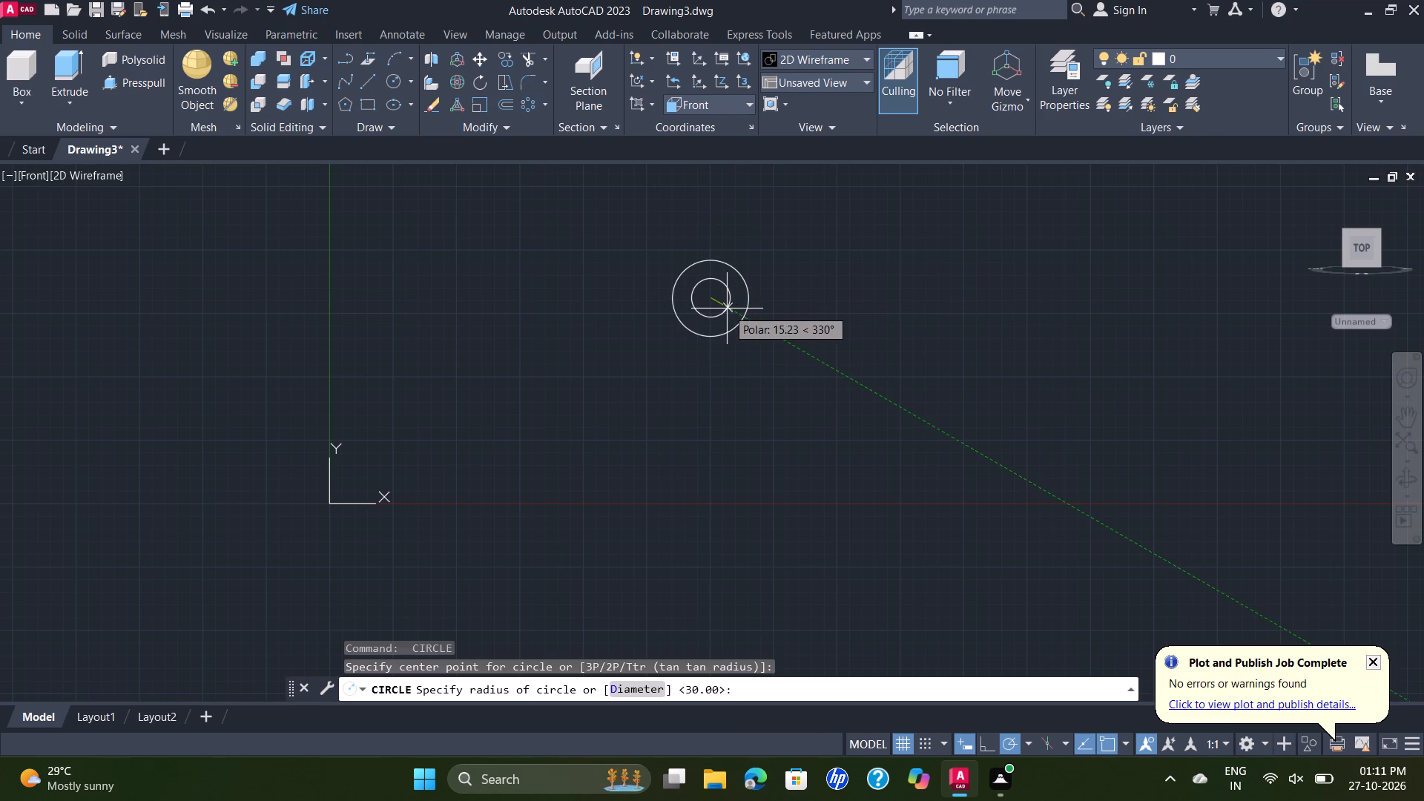
key(d)
key(Return)
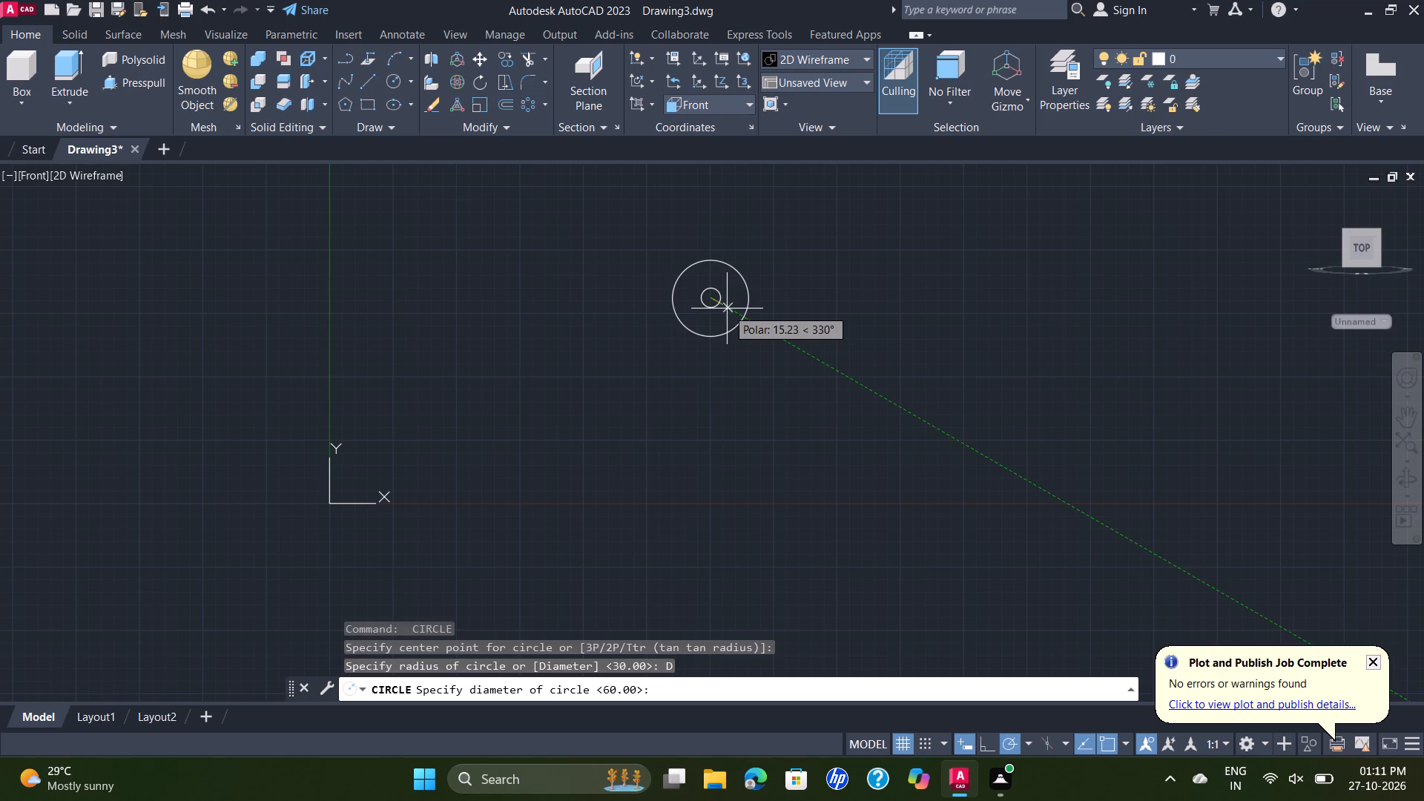
text(45)
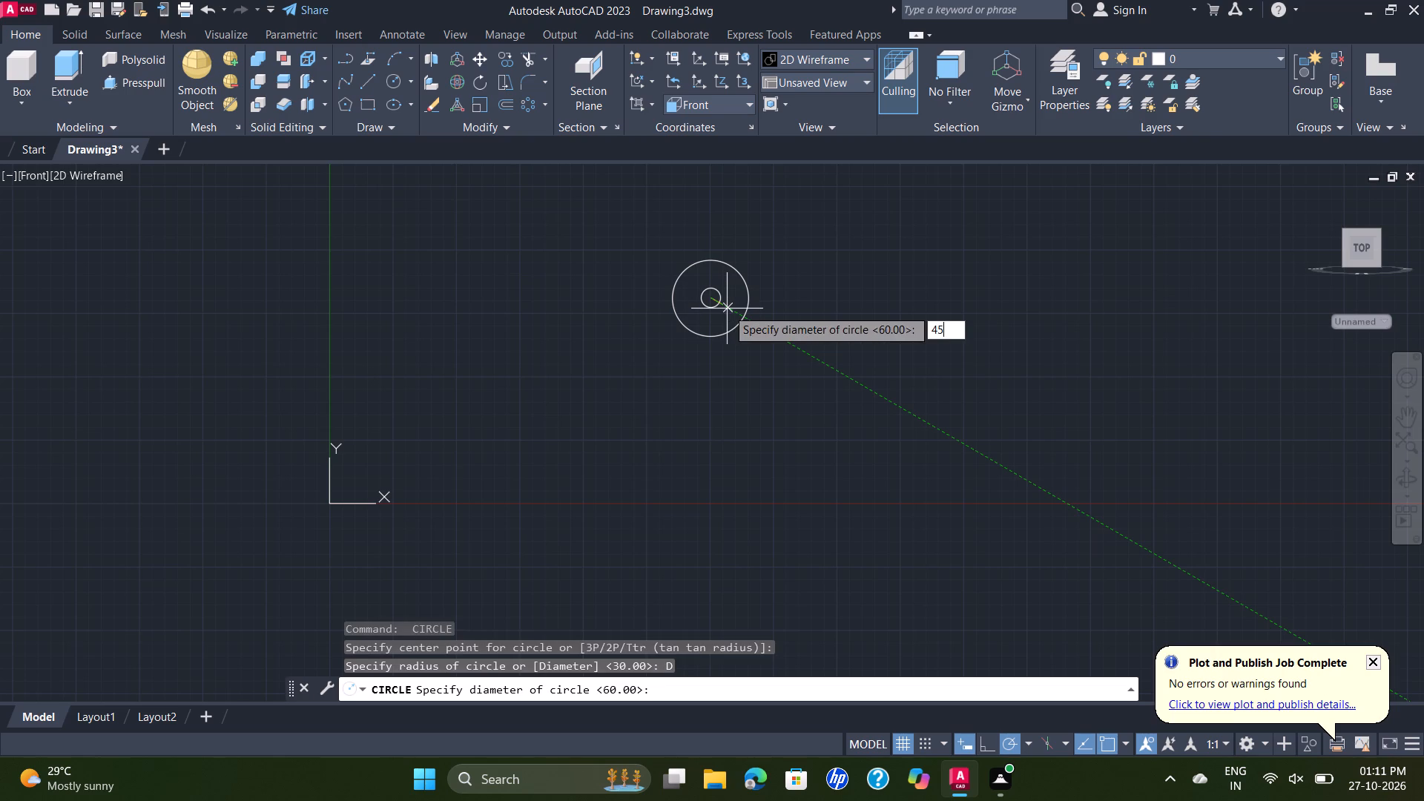
key(Return)
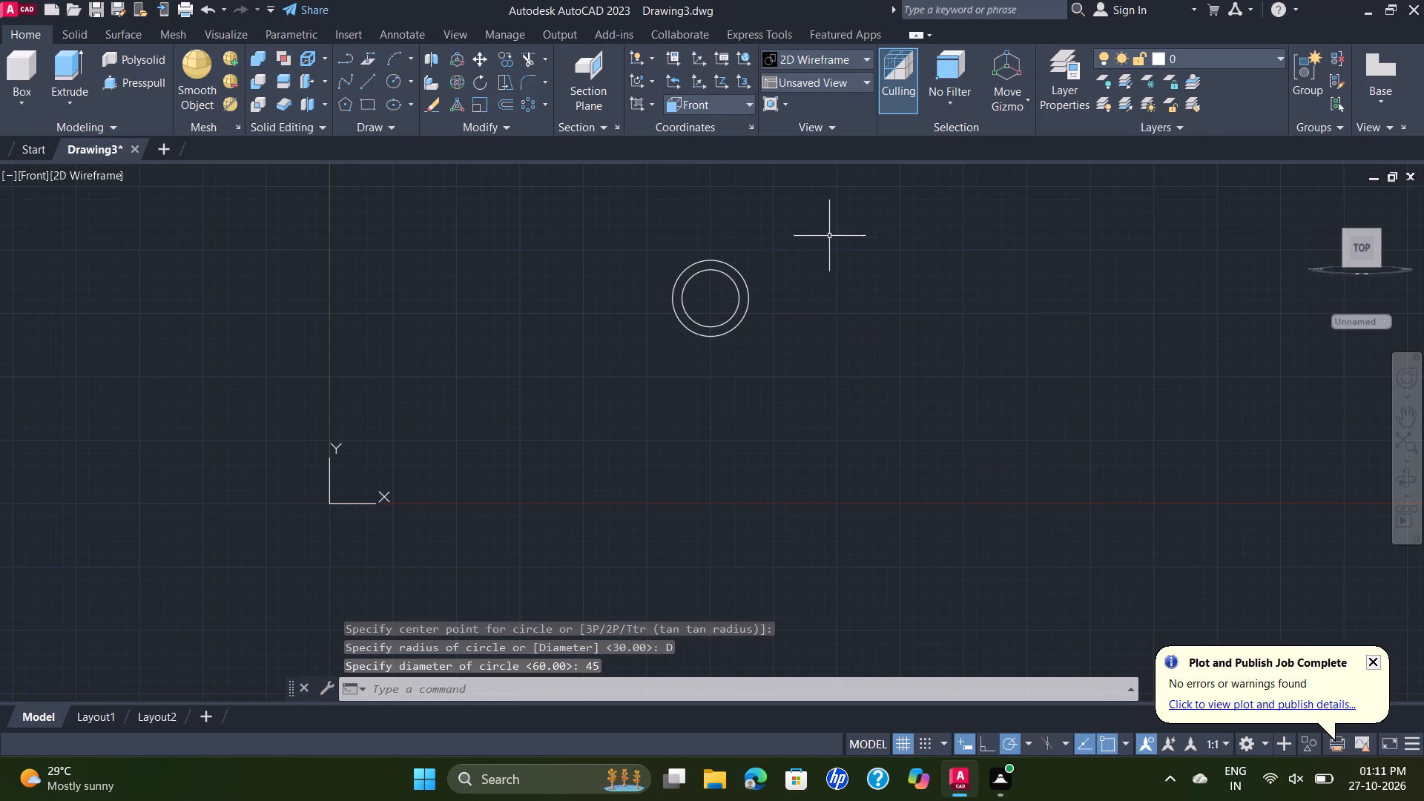
Draw connected lines from the circles' centre: 11 up, 55 to the right, 22 down and 55 back to the left.
scroll(678, 308, up, 2)
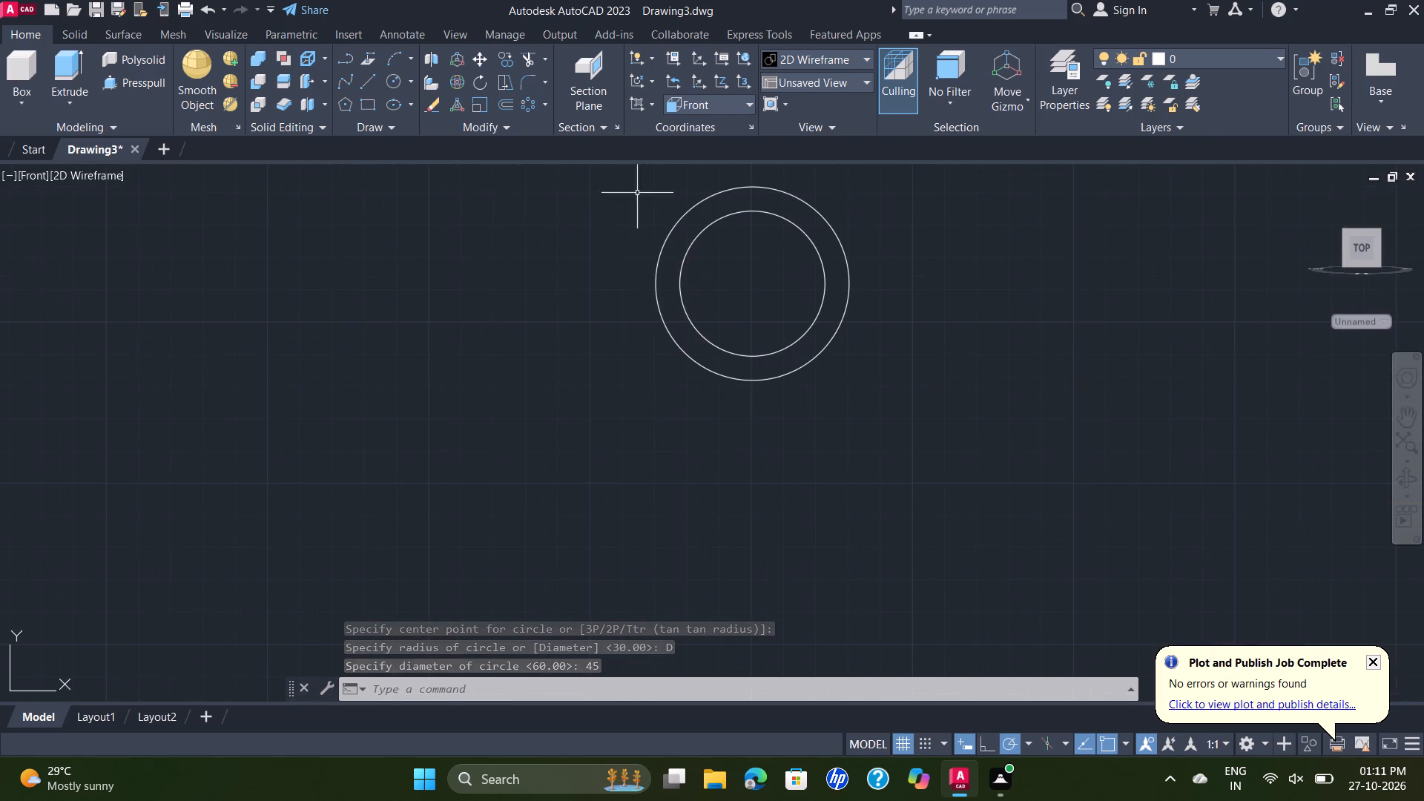
key(l)
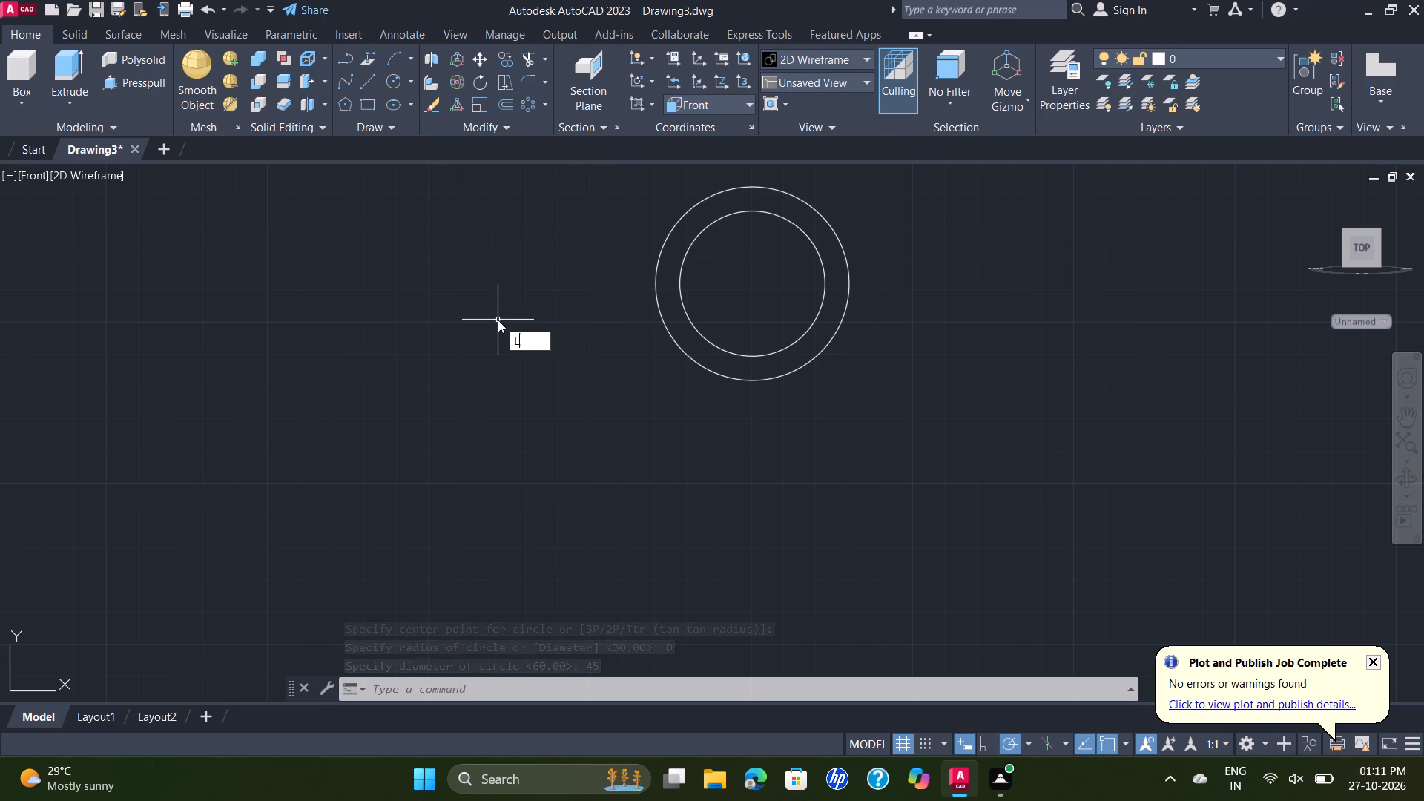
key(Return)
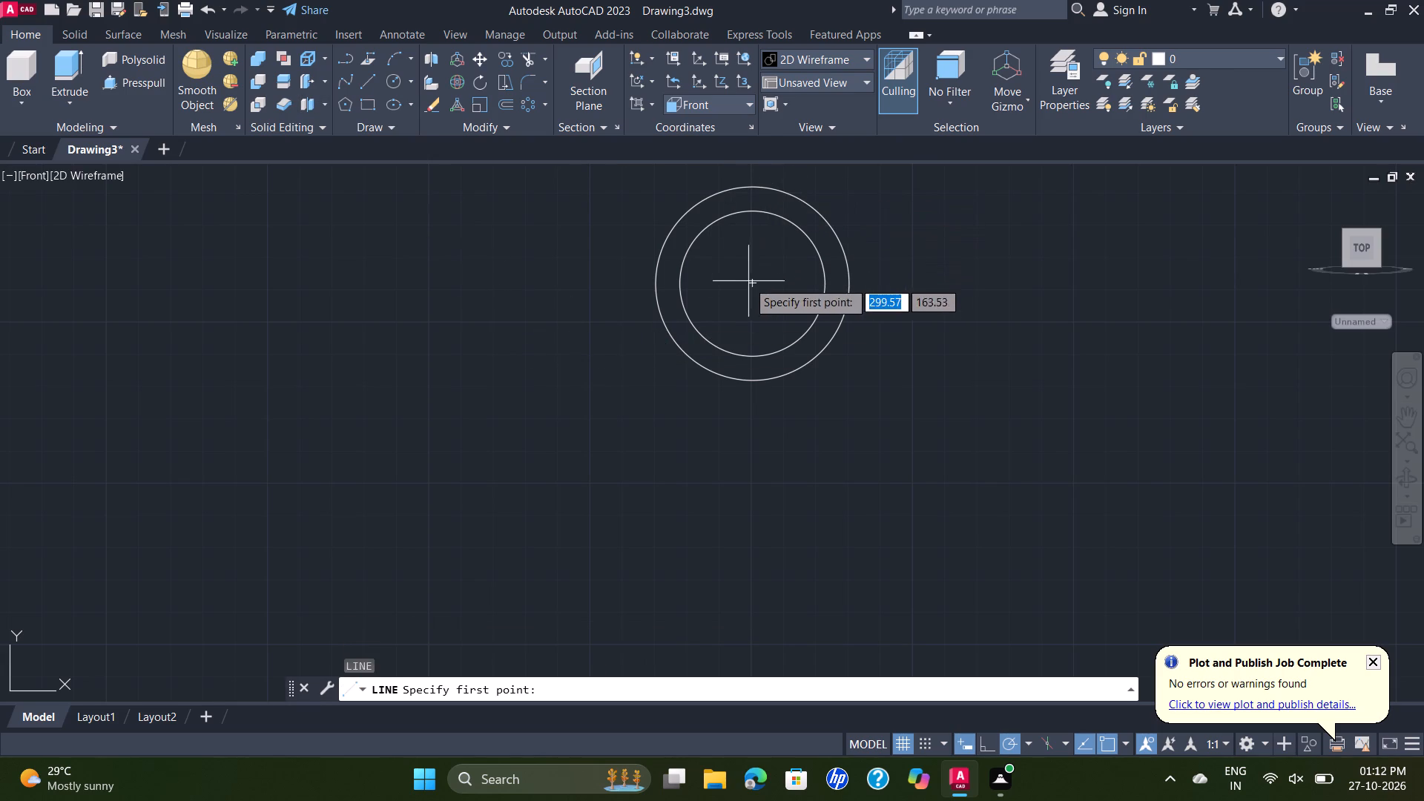
click(752, 286)
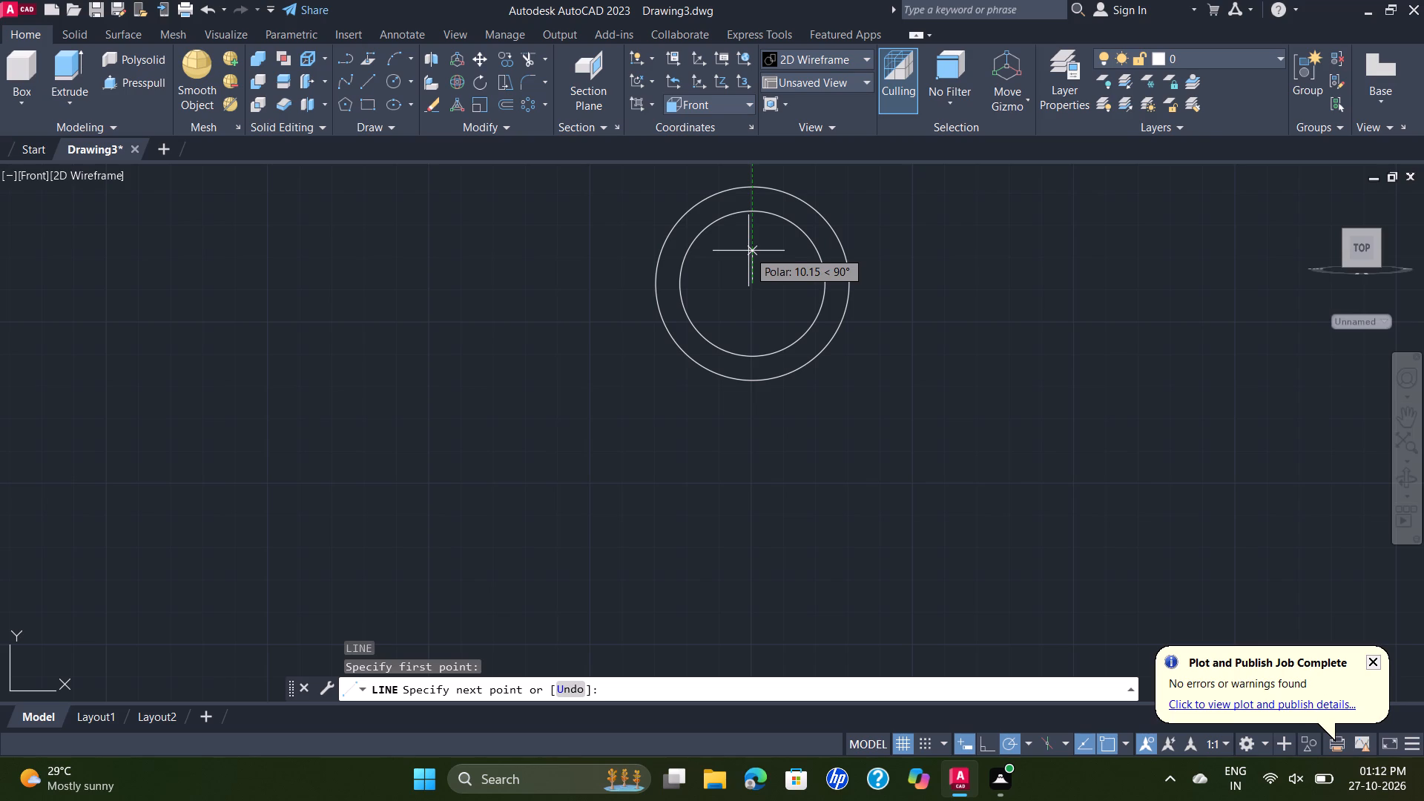
text(11)
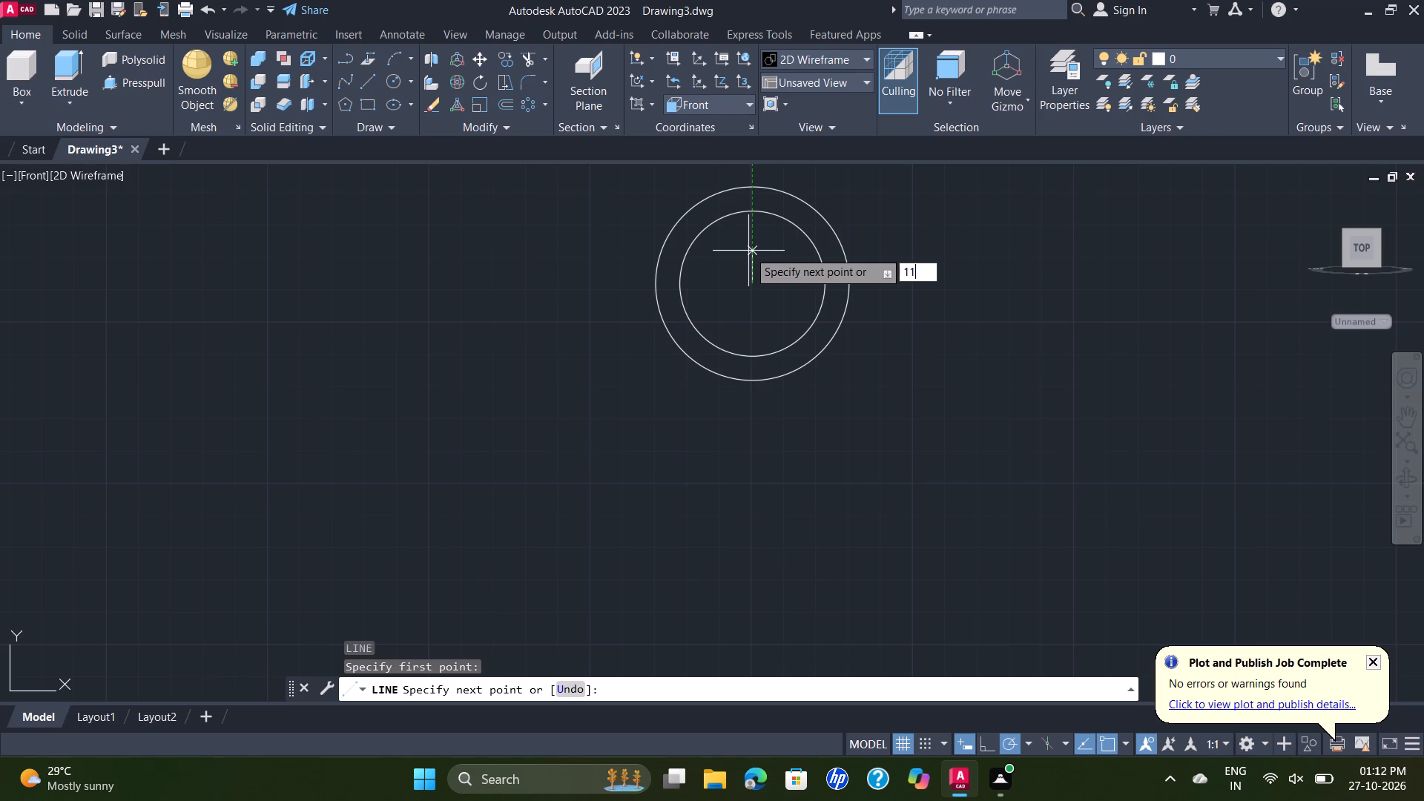
key(Return)
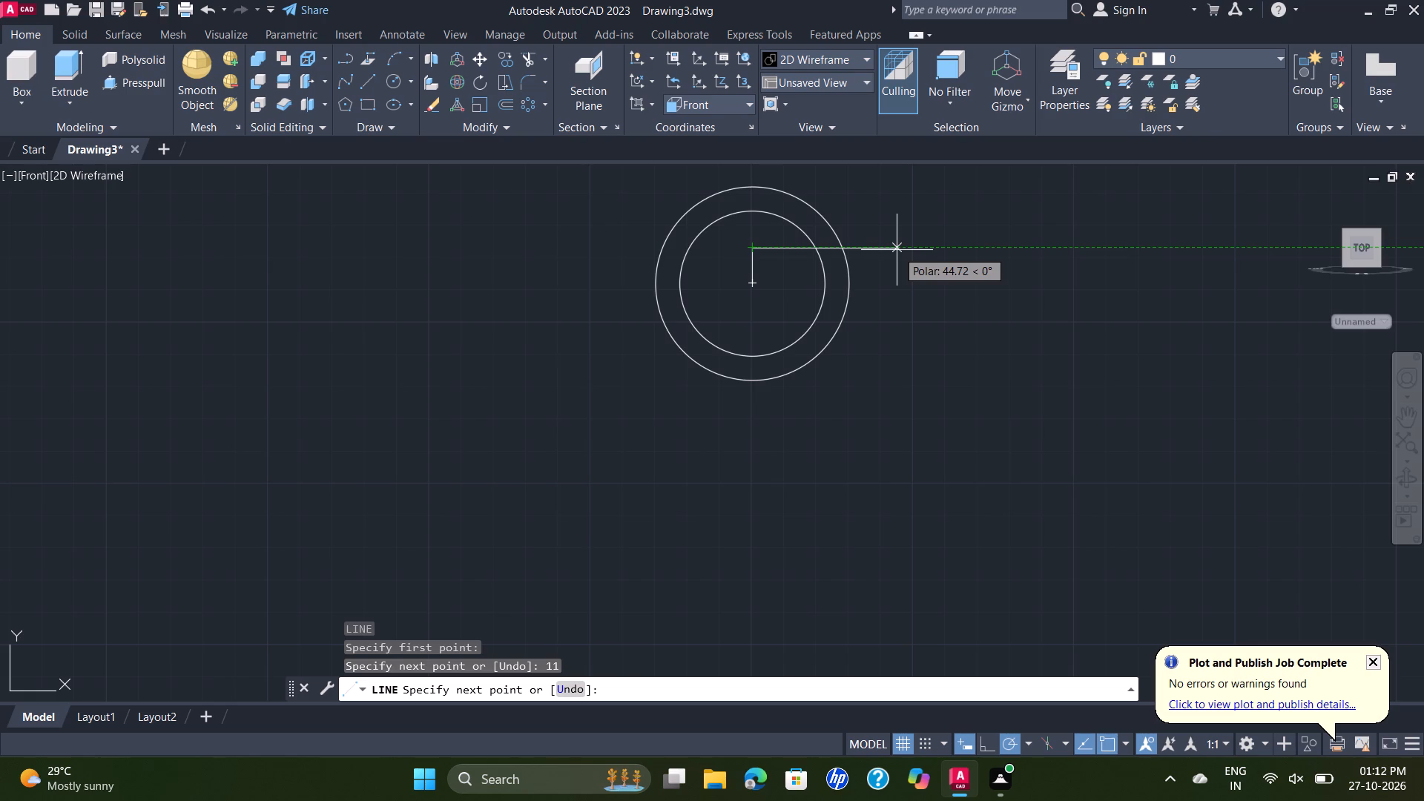
text(55)
key(Return)
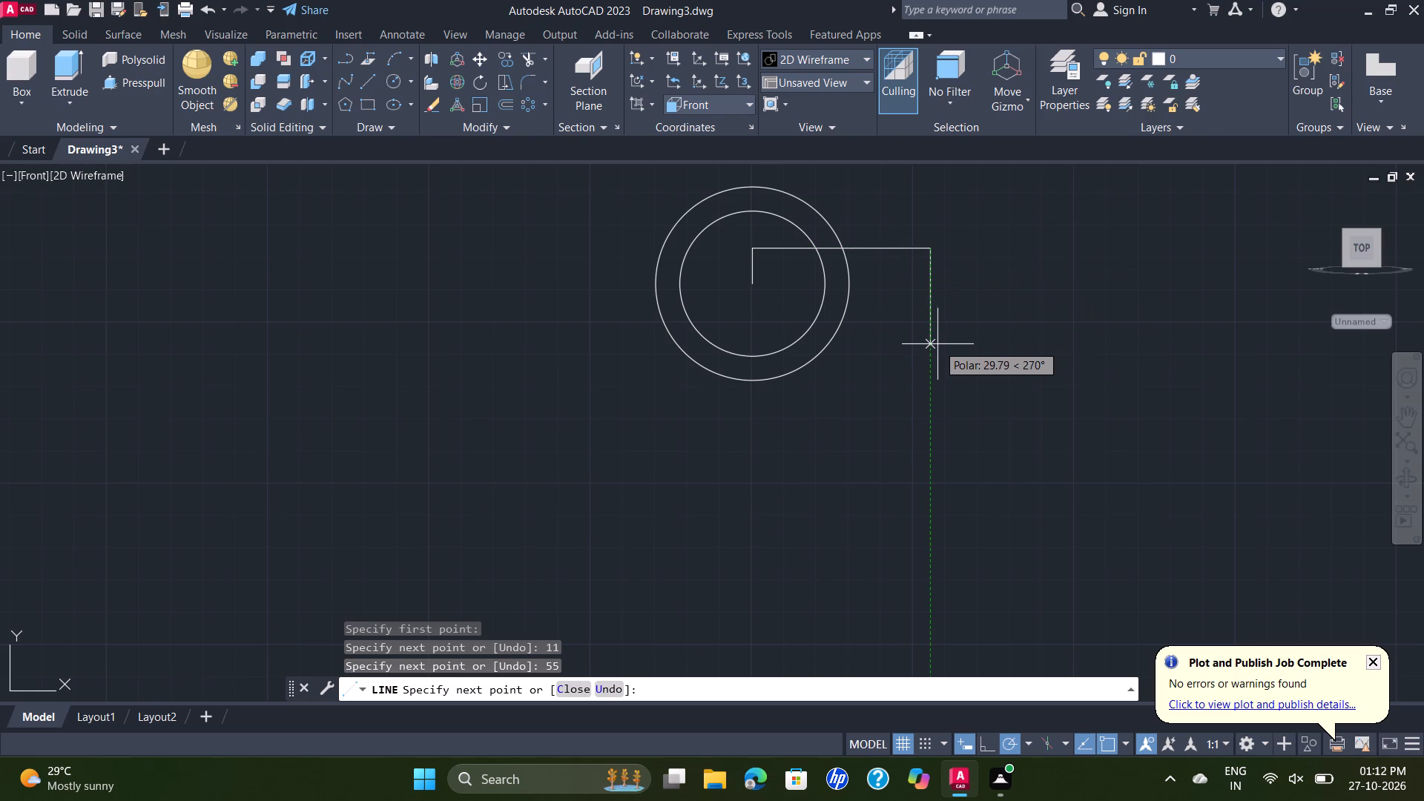
text(22)
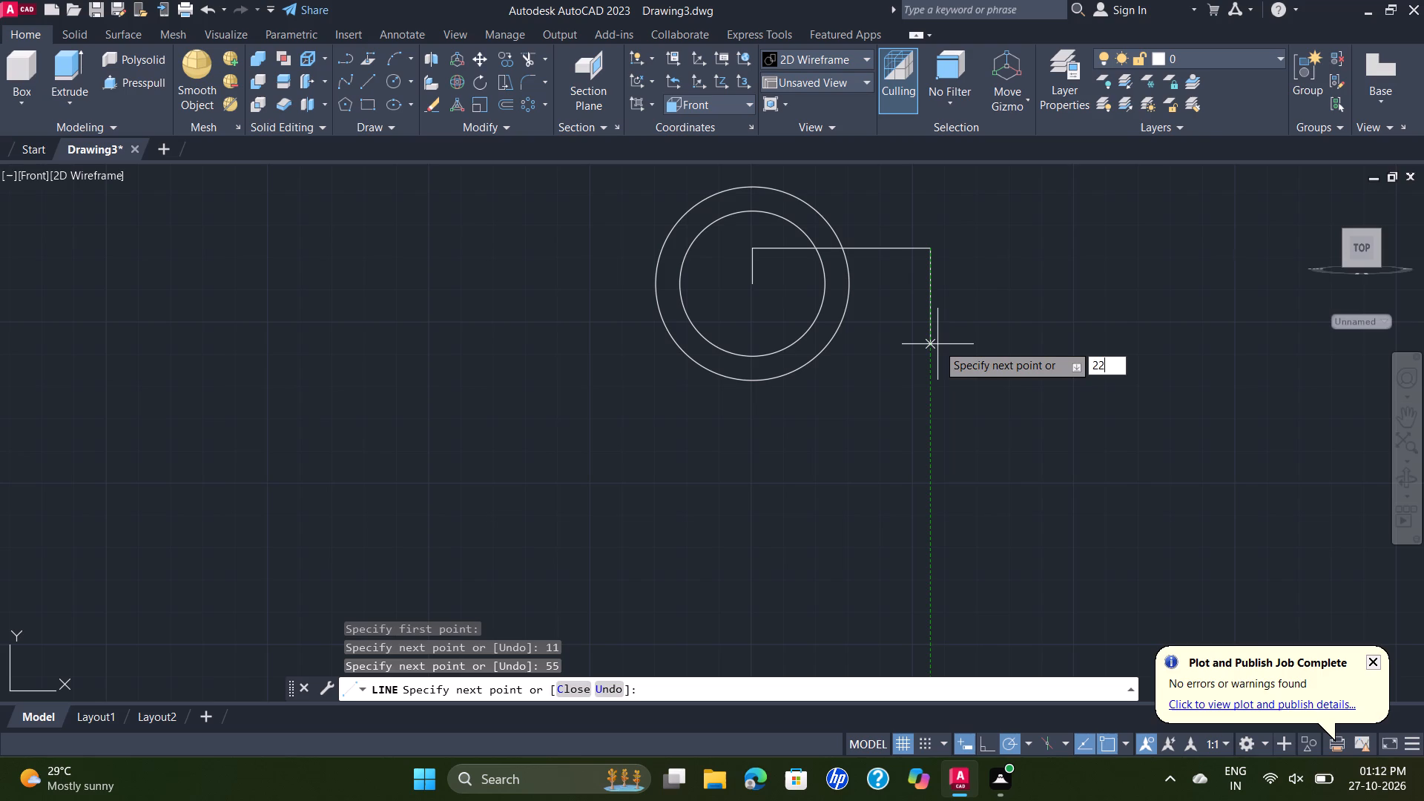
key(Return)
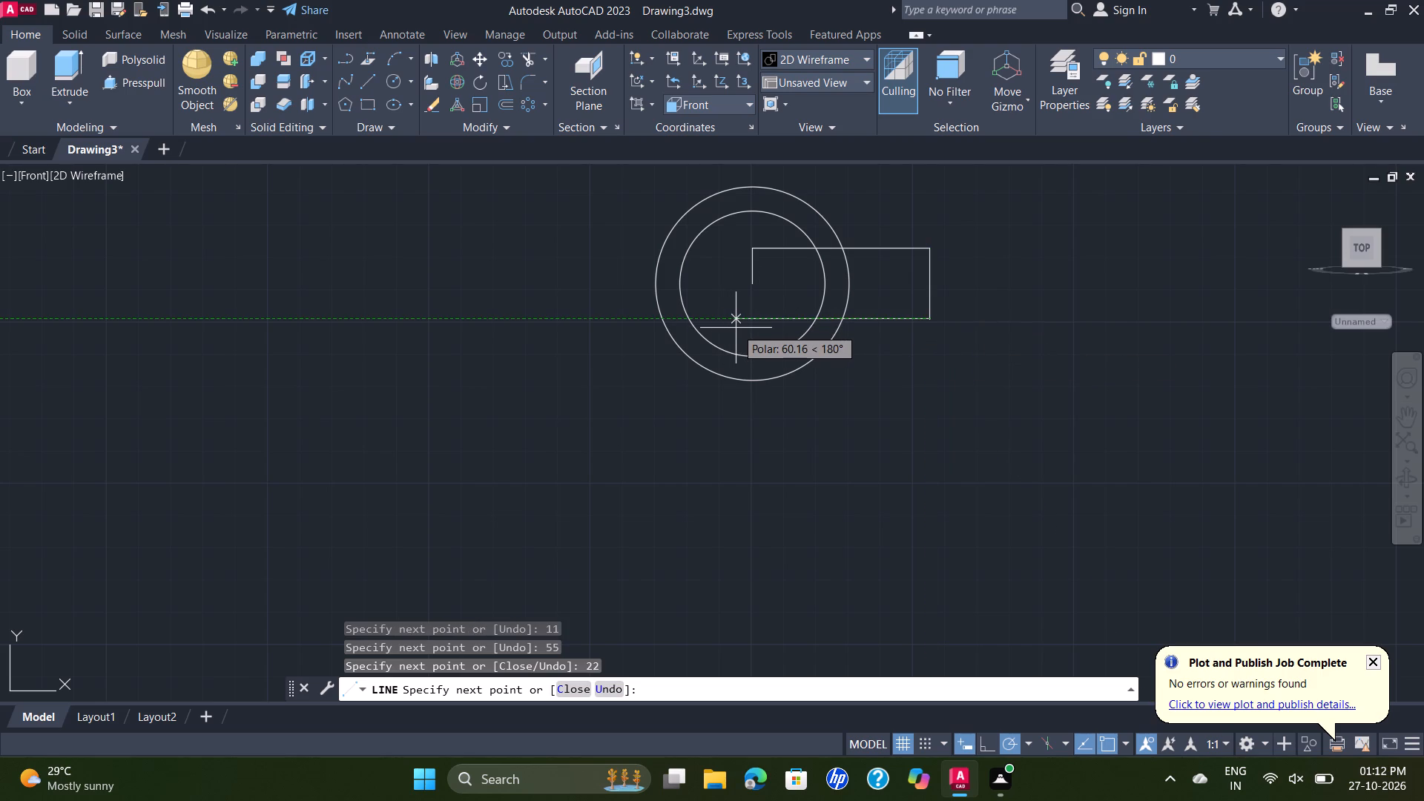
text(55)
key(Return)
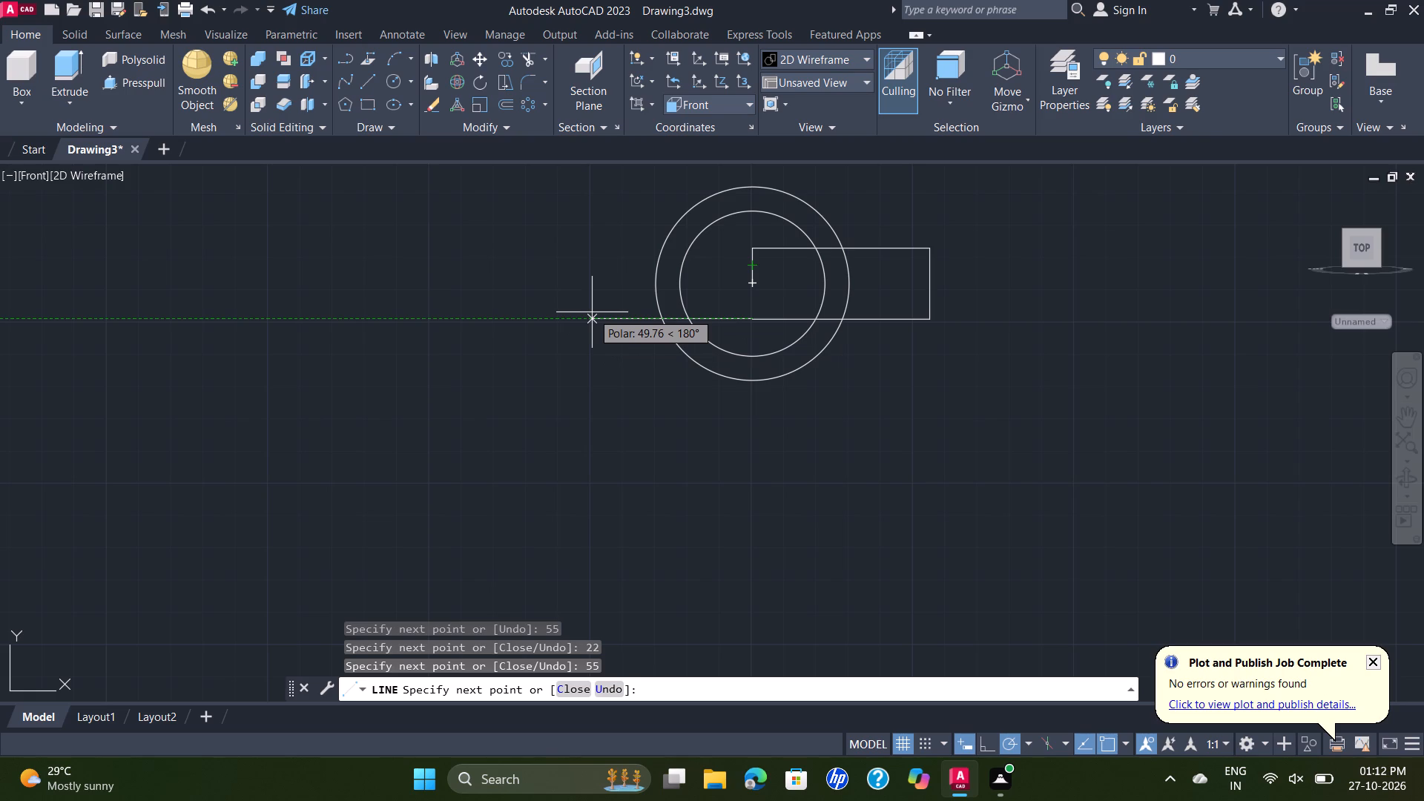
Continue the outline with lines 35 to the left, 18 up and about 31 to the right, ending inside the inner circle.
text(35)
key(Return)
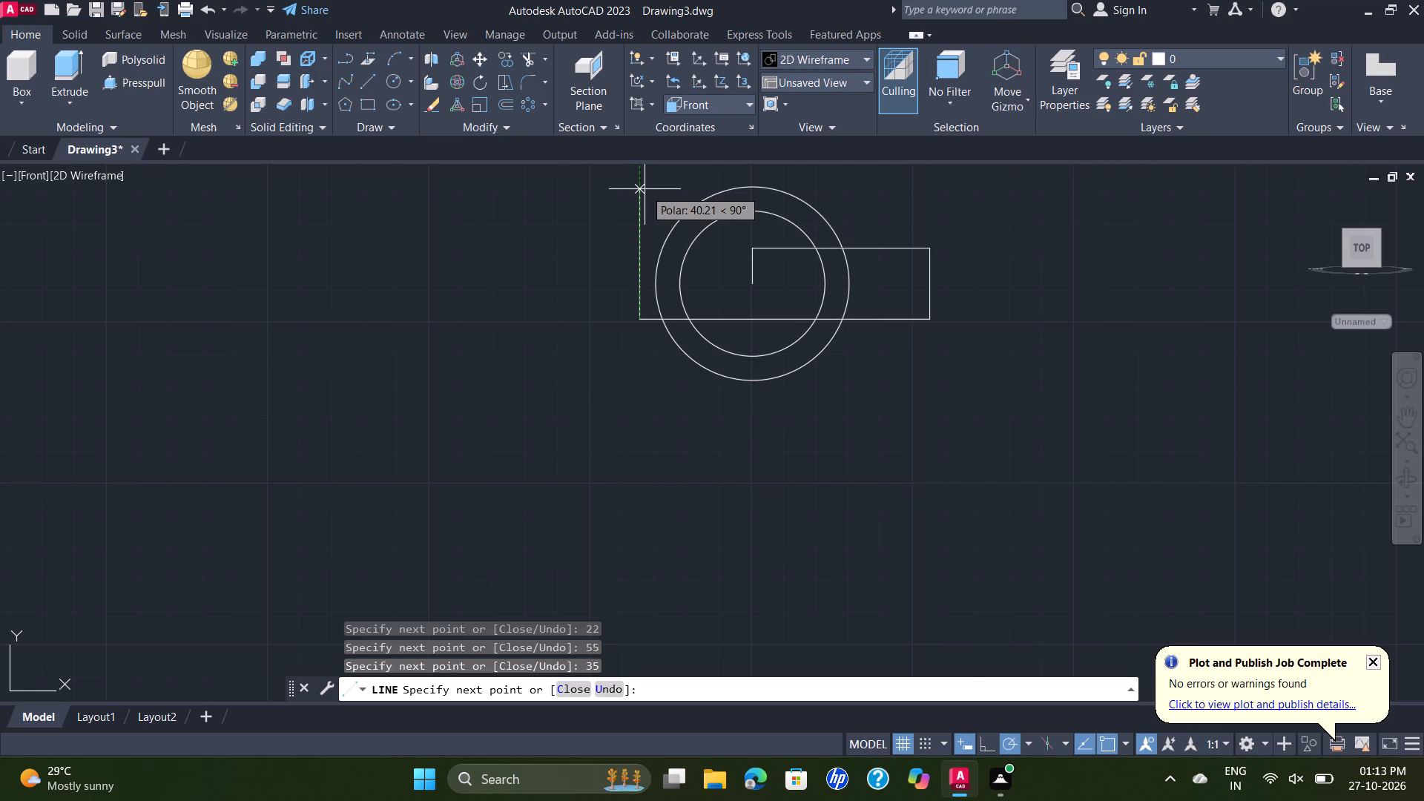
key(1)
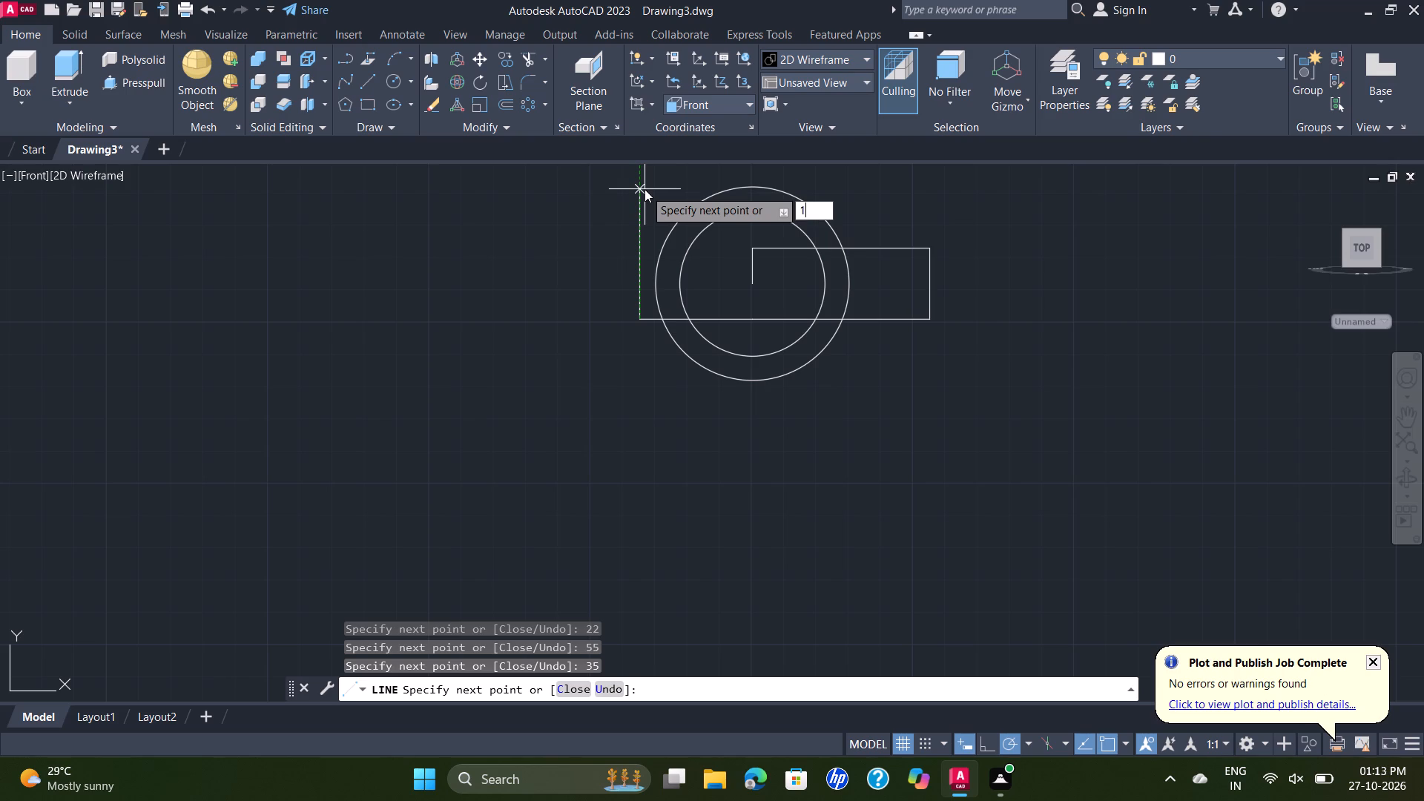
key(8)
key(Return)
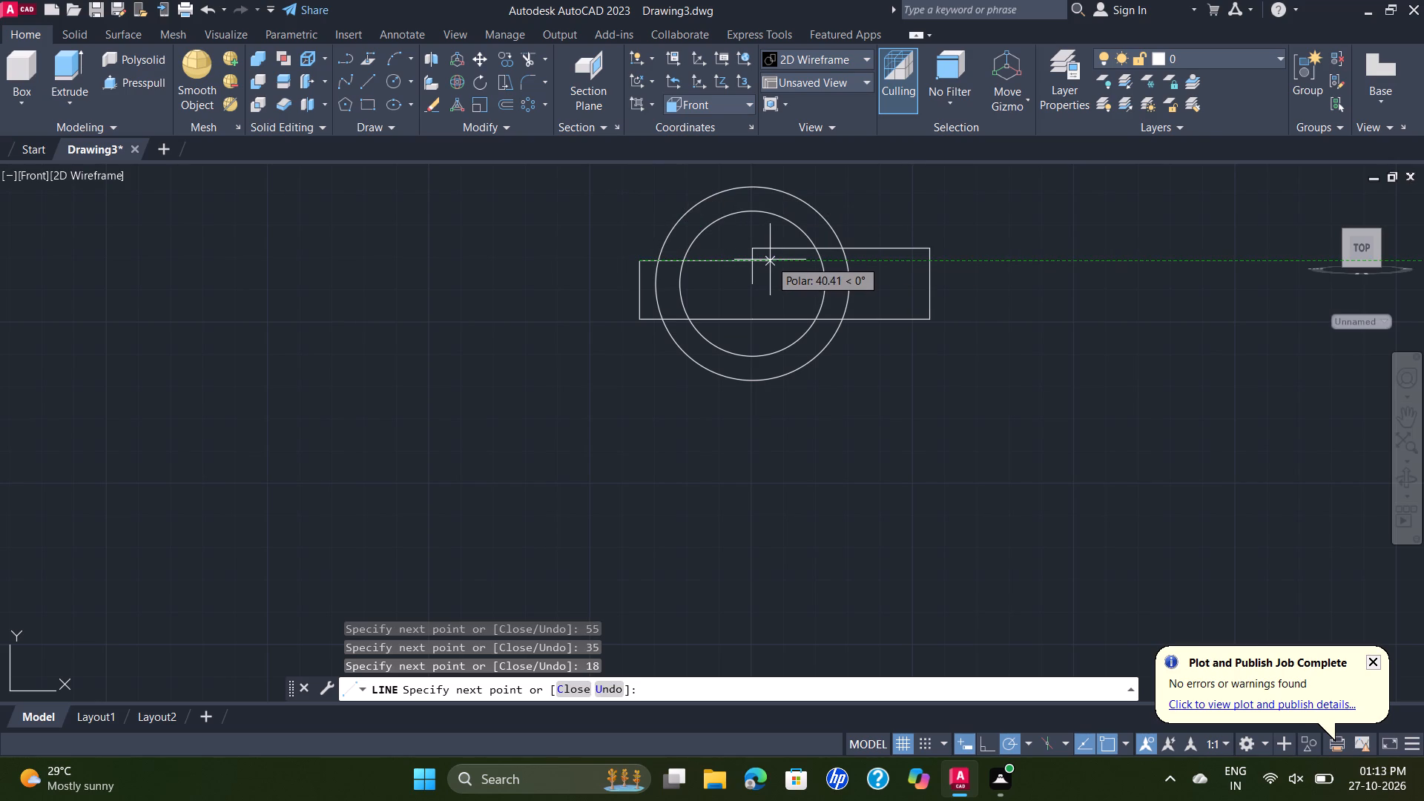
click(739, 259)
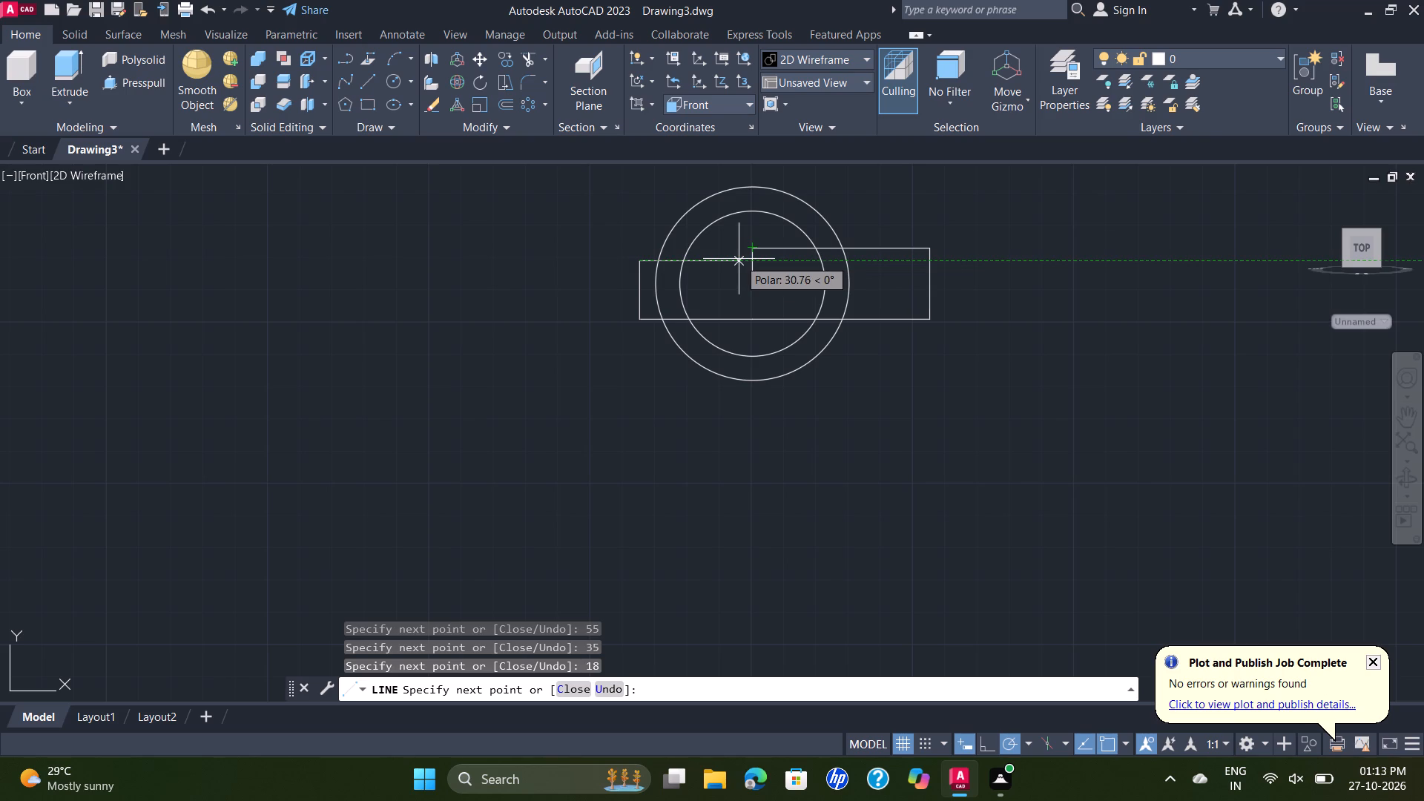
key(grave)
key(Escape)
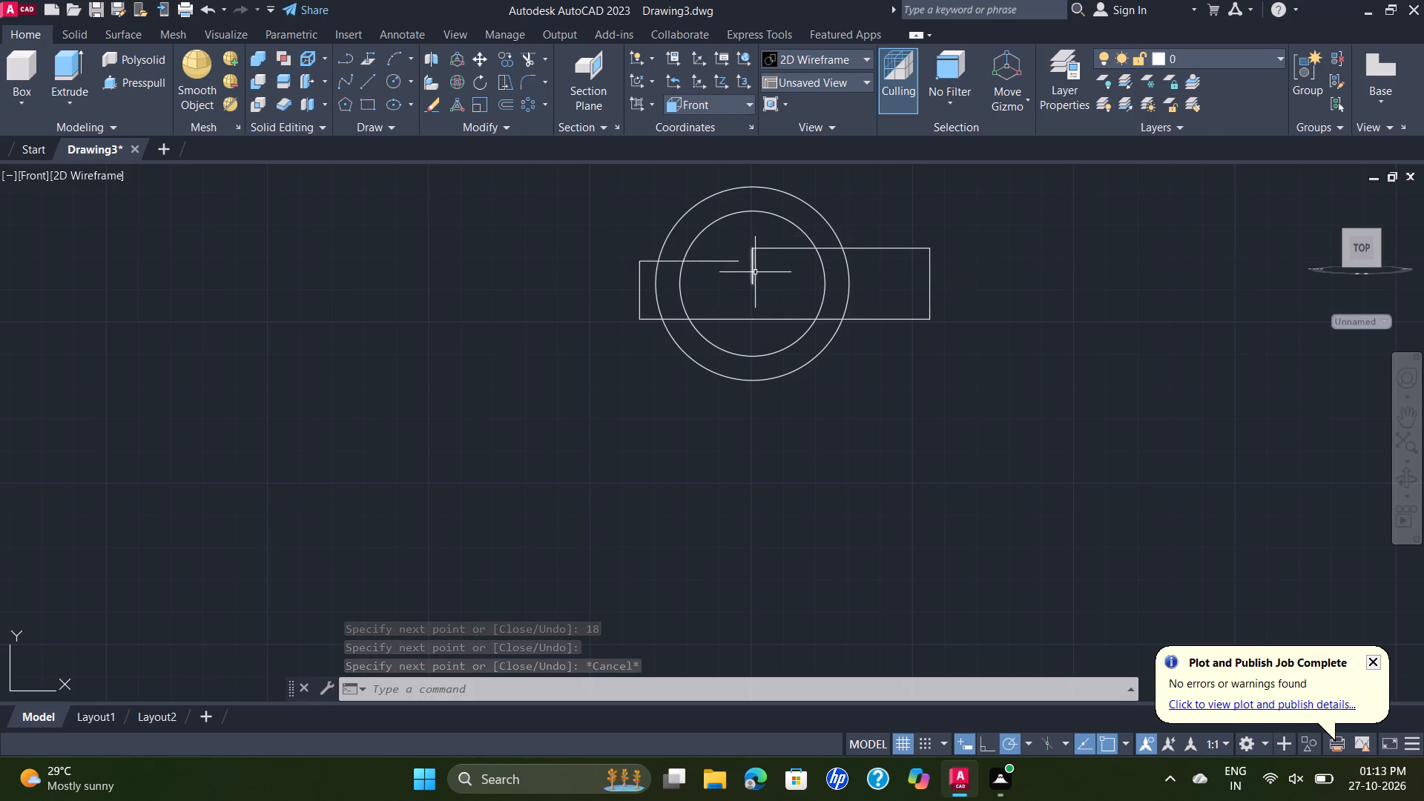
Draw slot lines from the circles' centre: 3 down, 55 right to the arm's end, 6 up and 55 back left.
key(space)
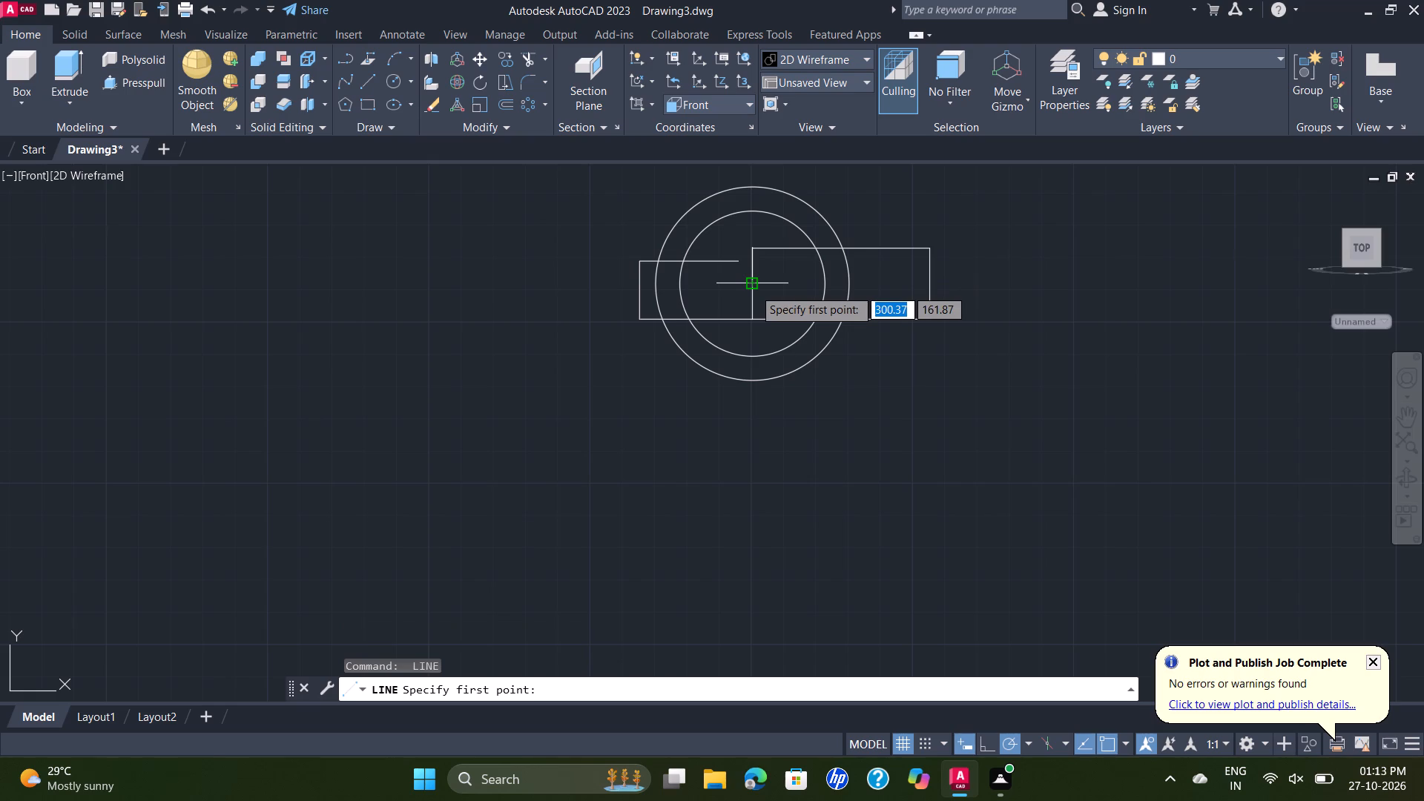
click(754, 289)
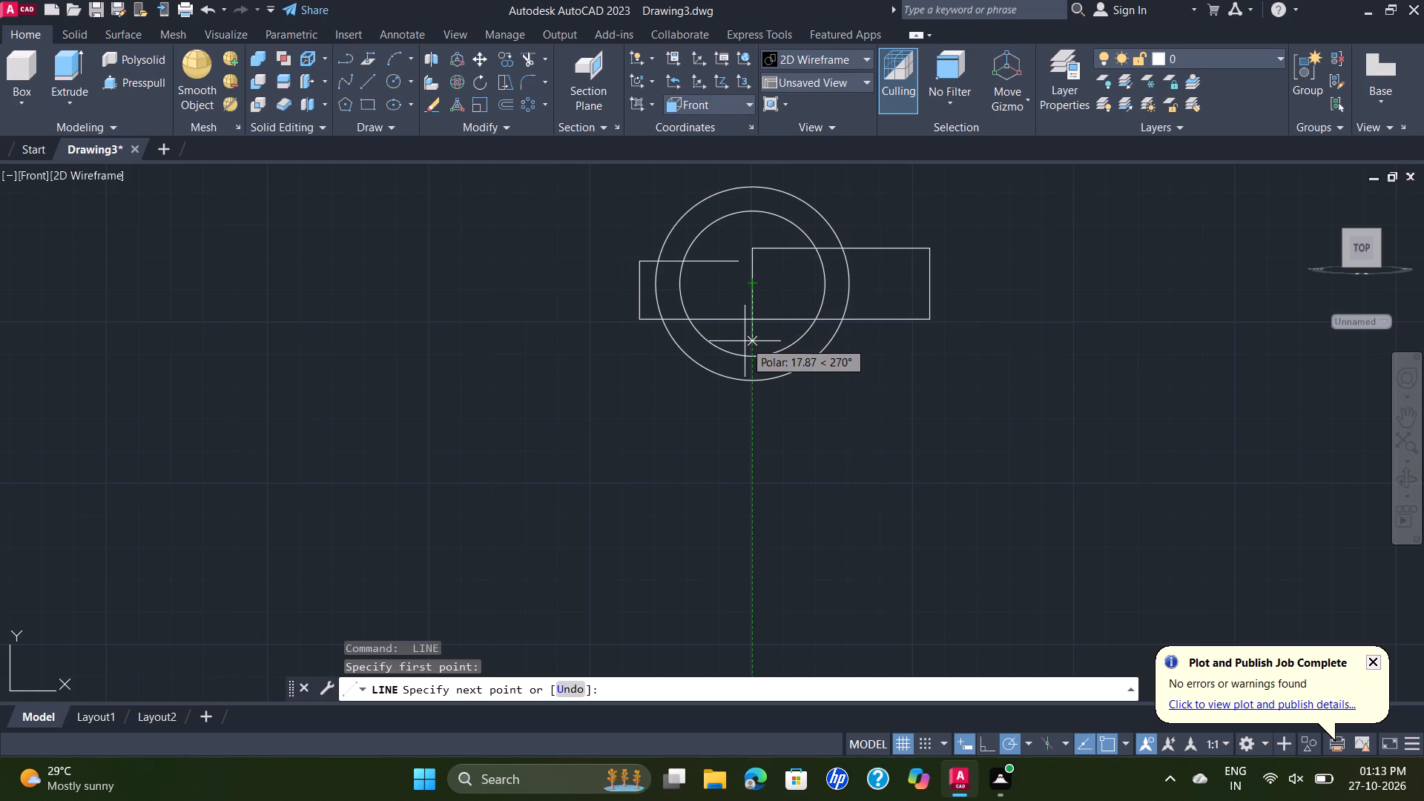
key(3)
key(Return)
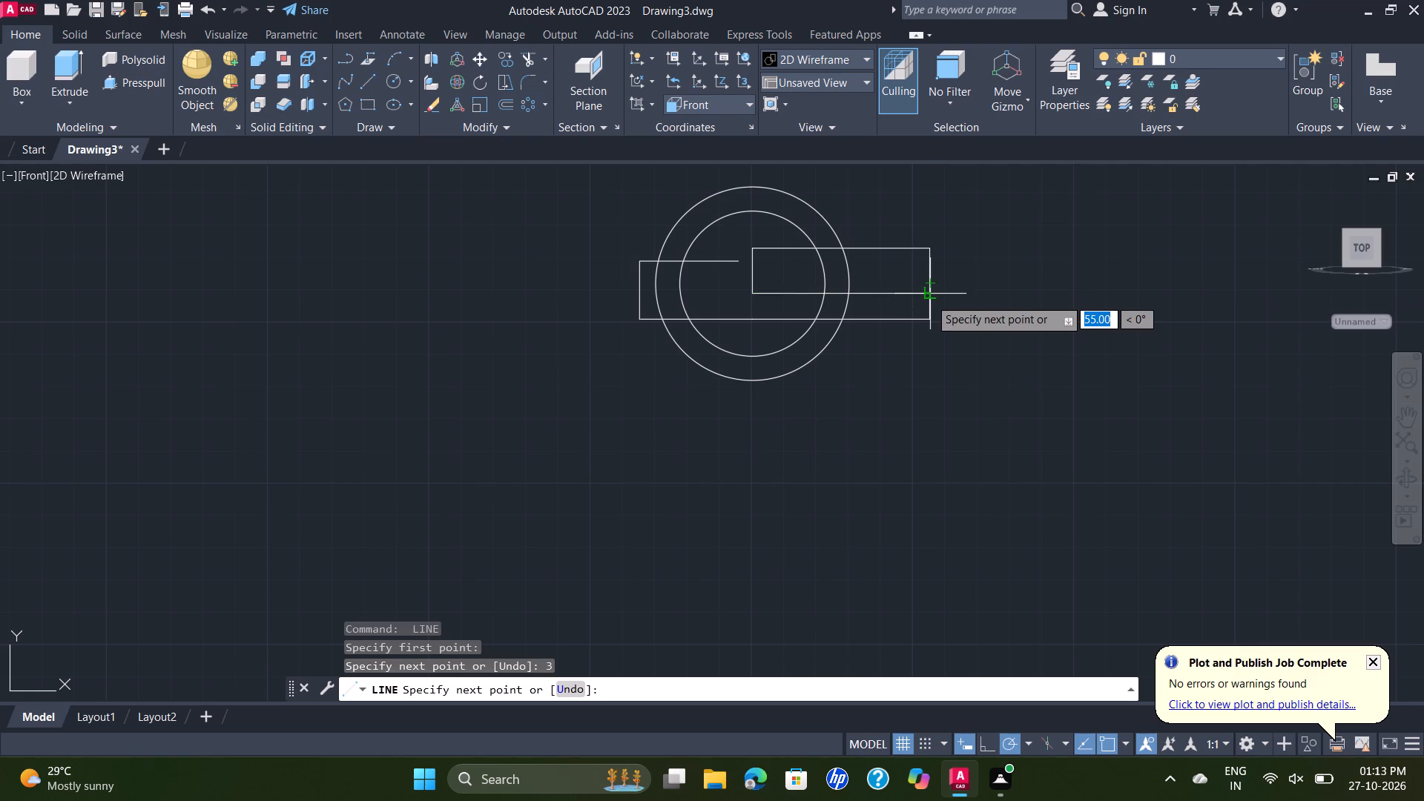
click(929, 298)
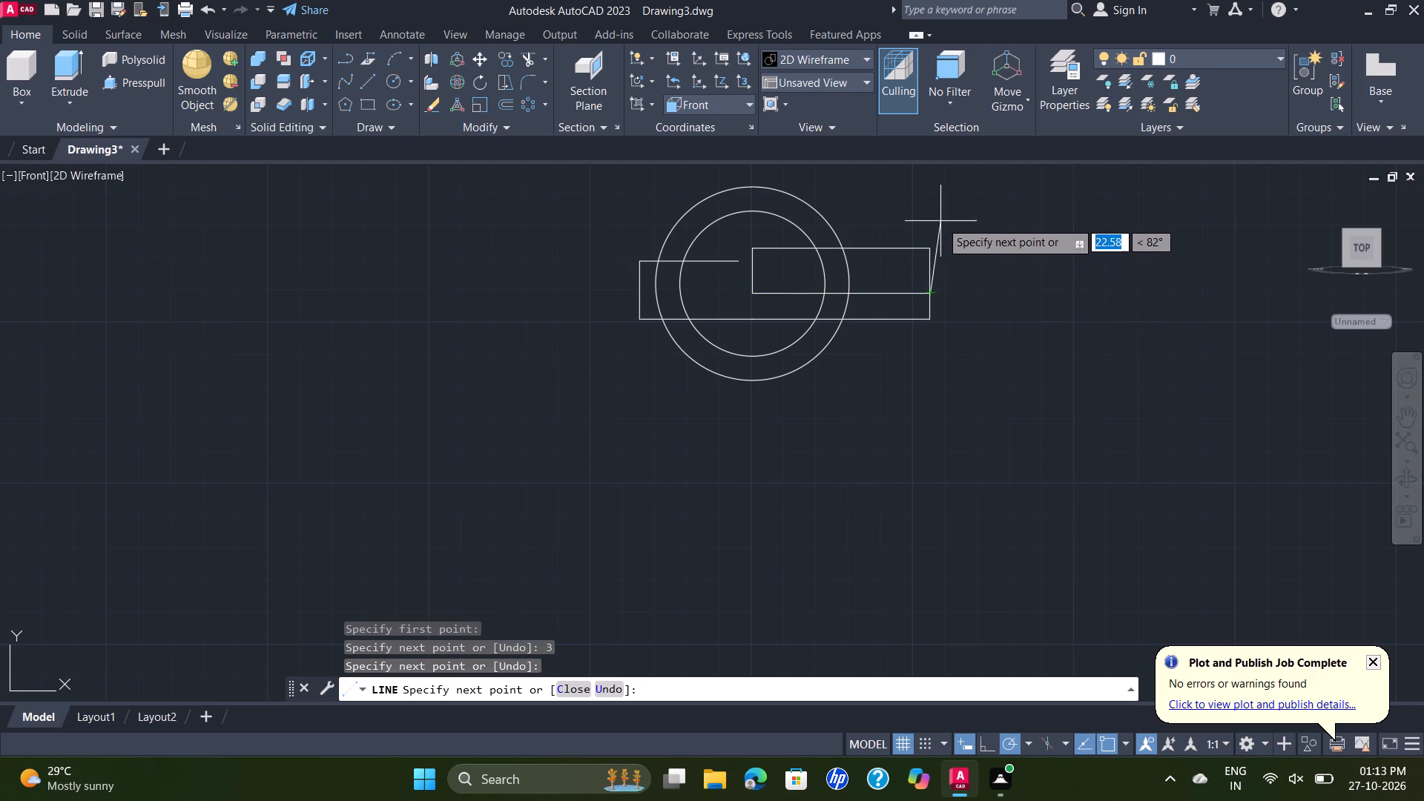
key(6)
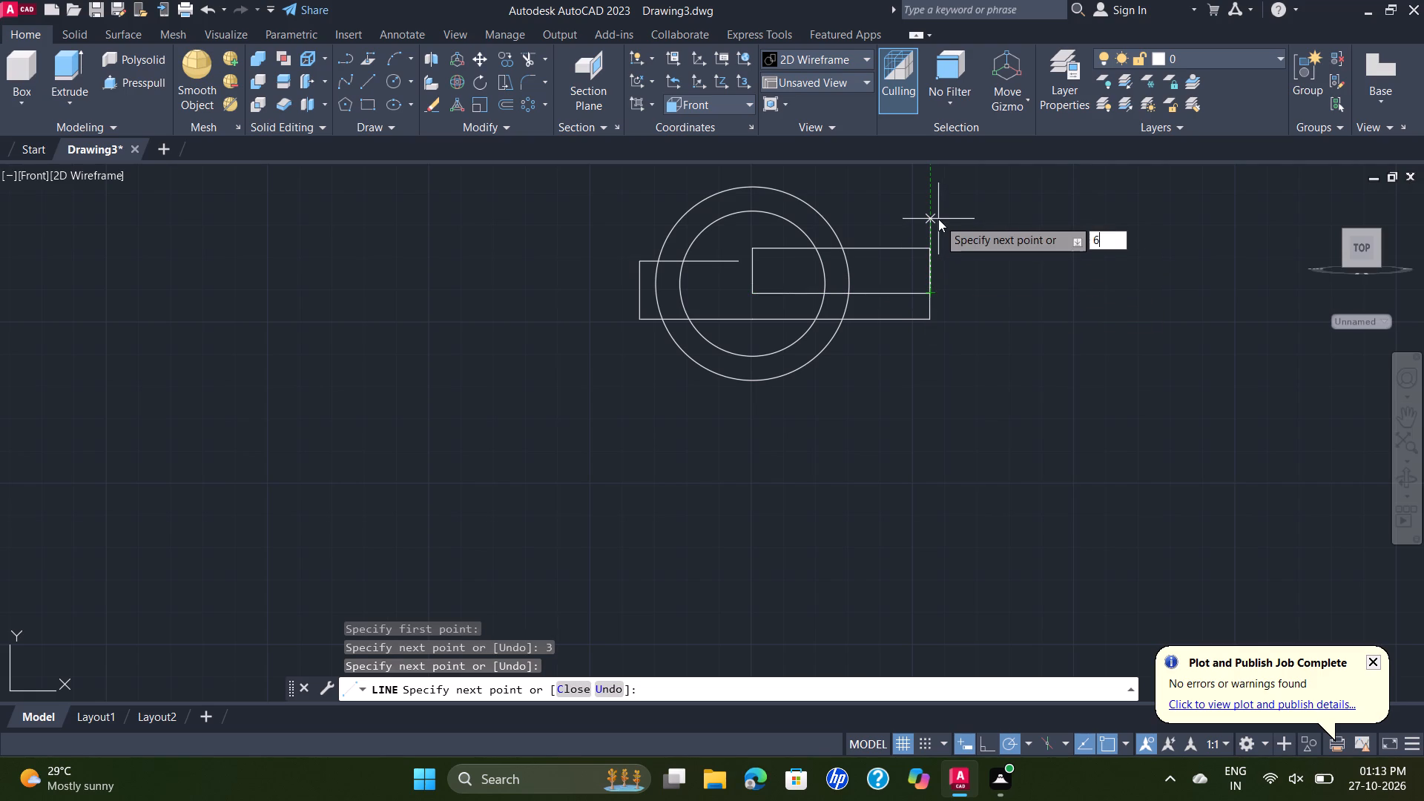
key(Return)
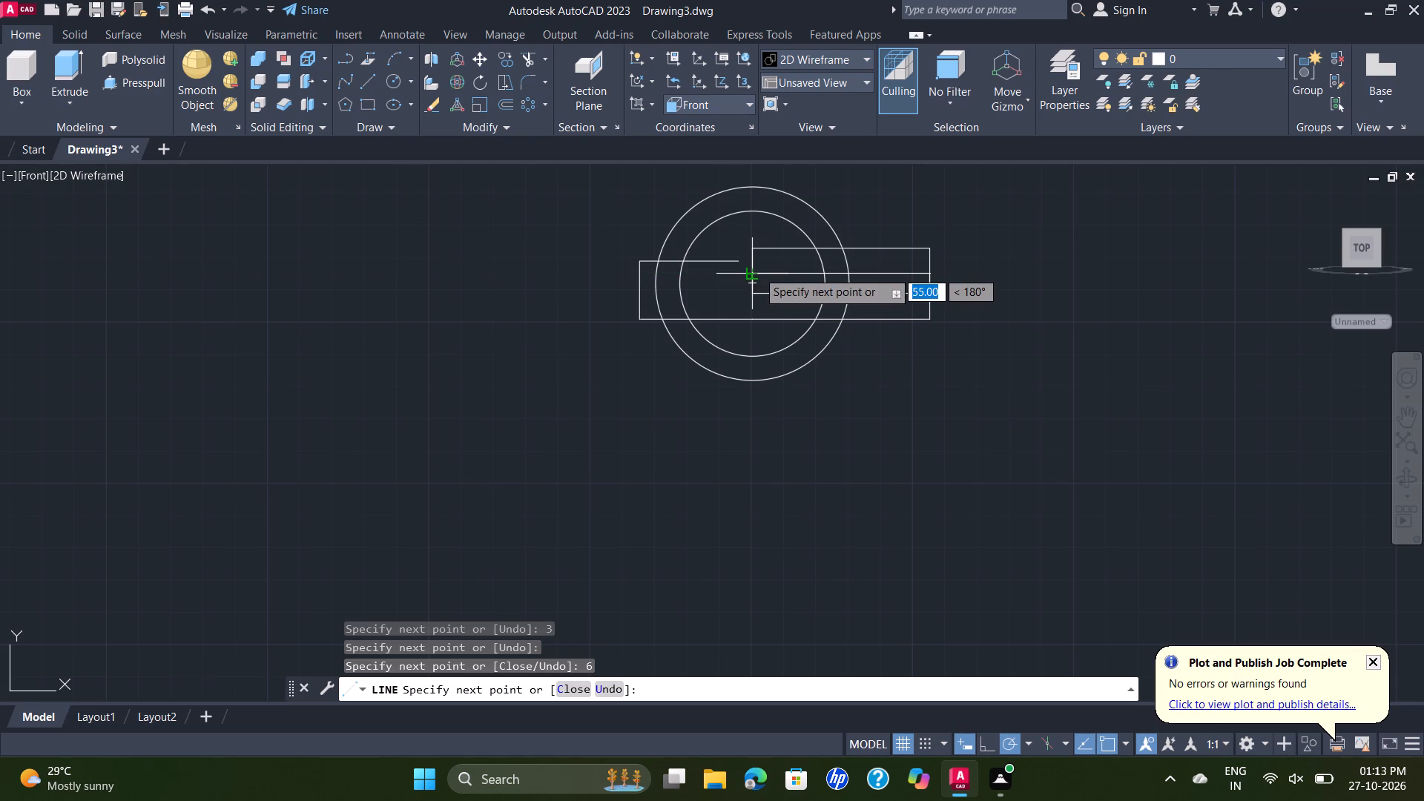
click(754, 271)
key(Escape)
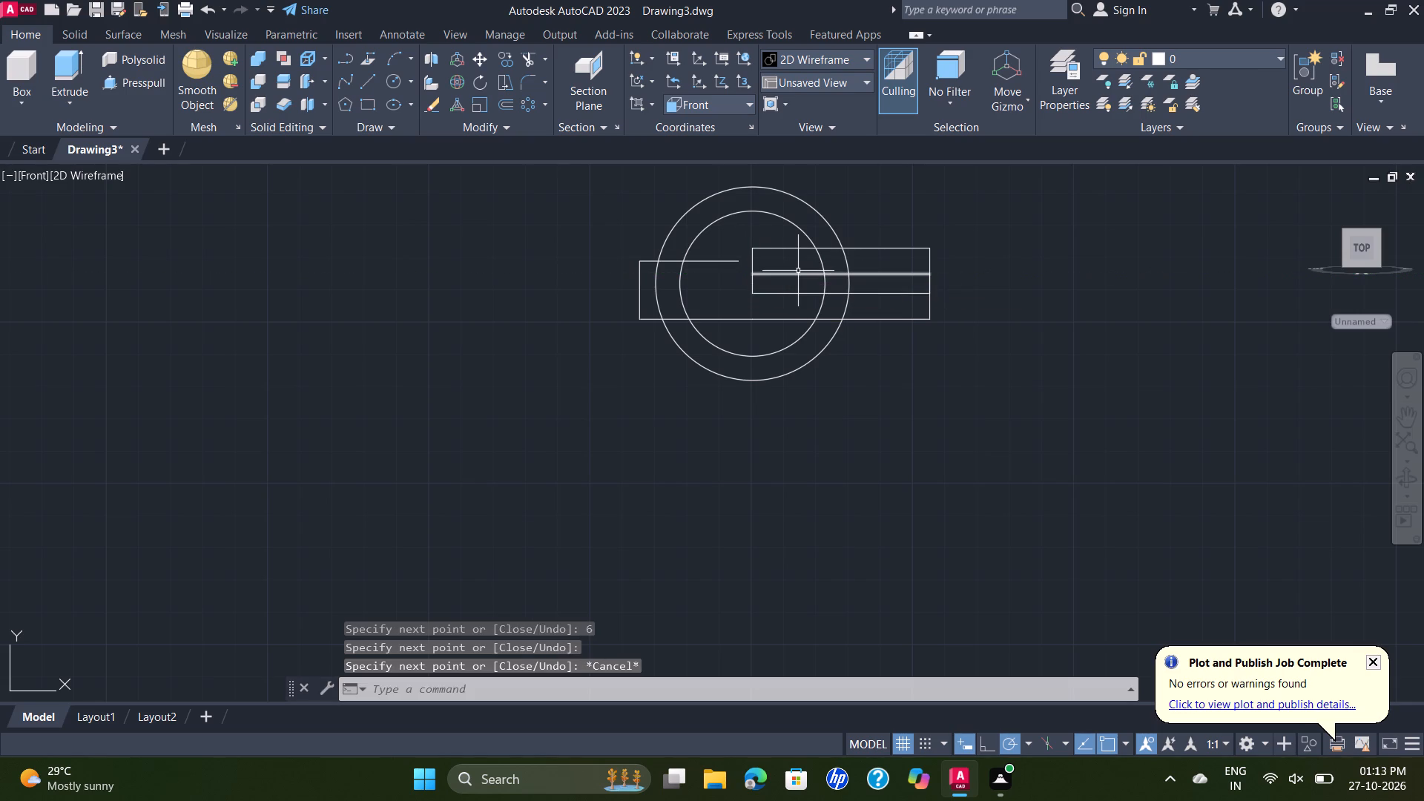
Erase the 11-long vertical line rising from the circles' centre.
click(754, 262)
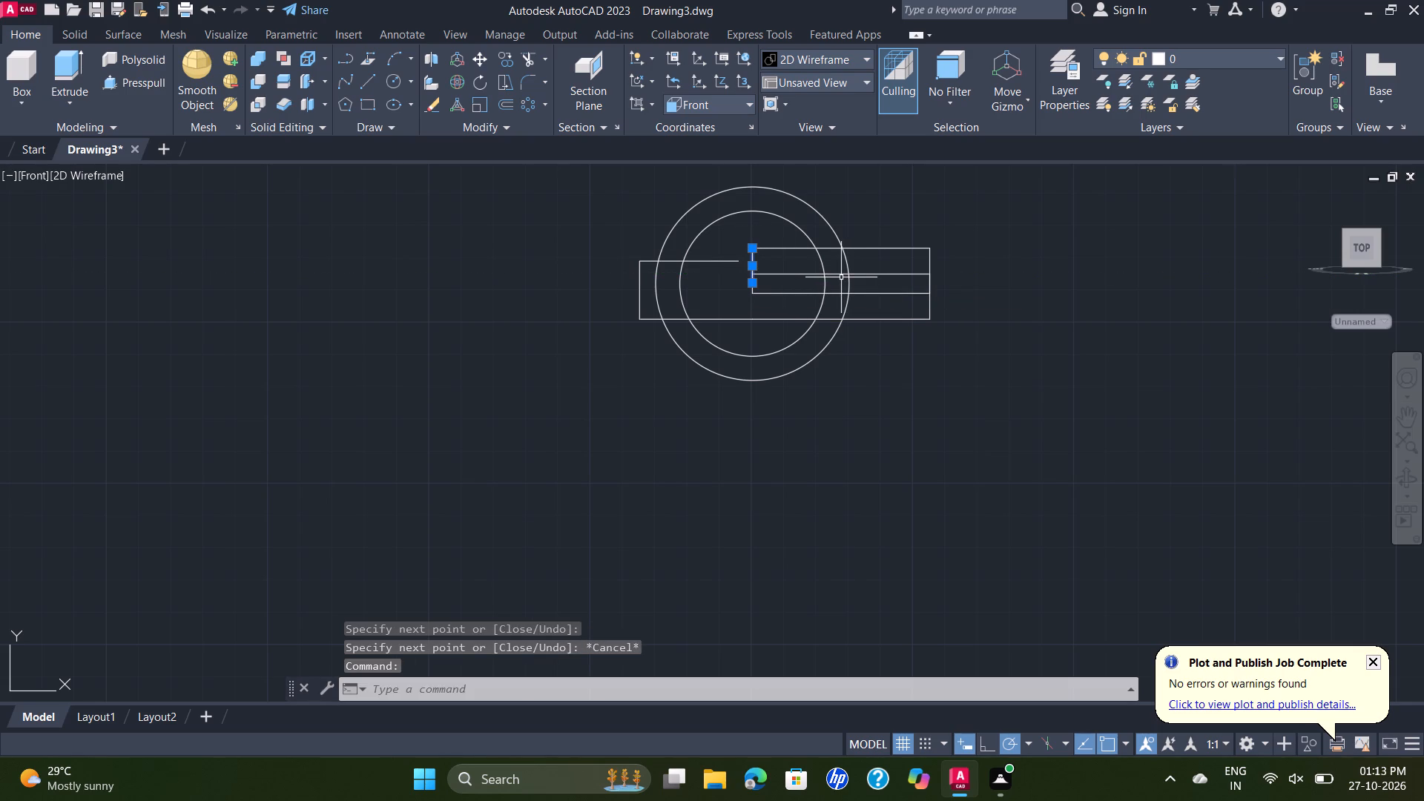
key(Delete)
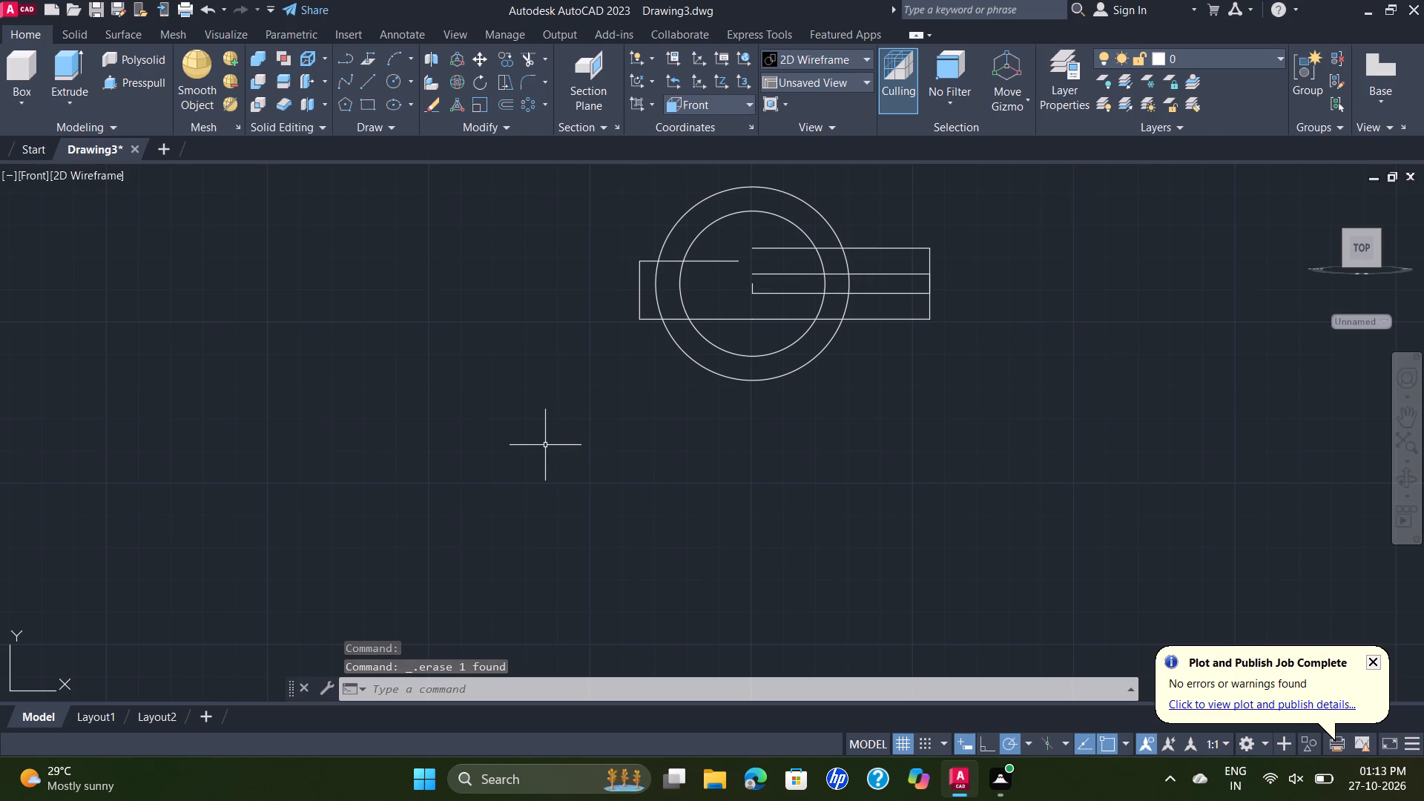
Trim away all the line segments lying inside the 45-diameter circle.
text(TR)
key(Return)
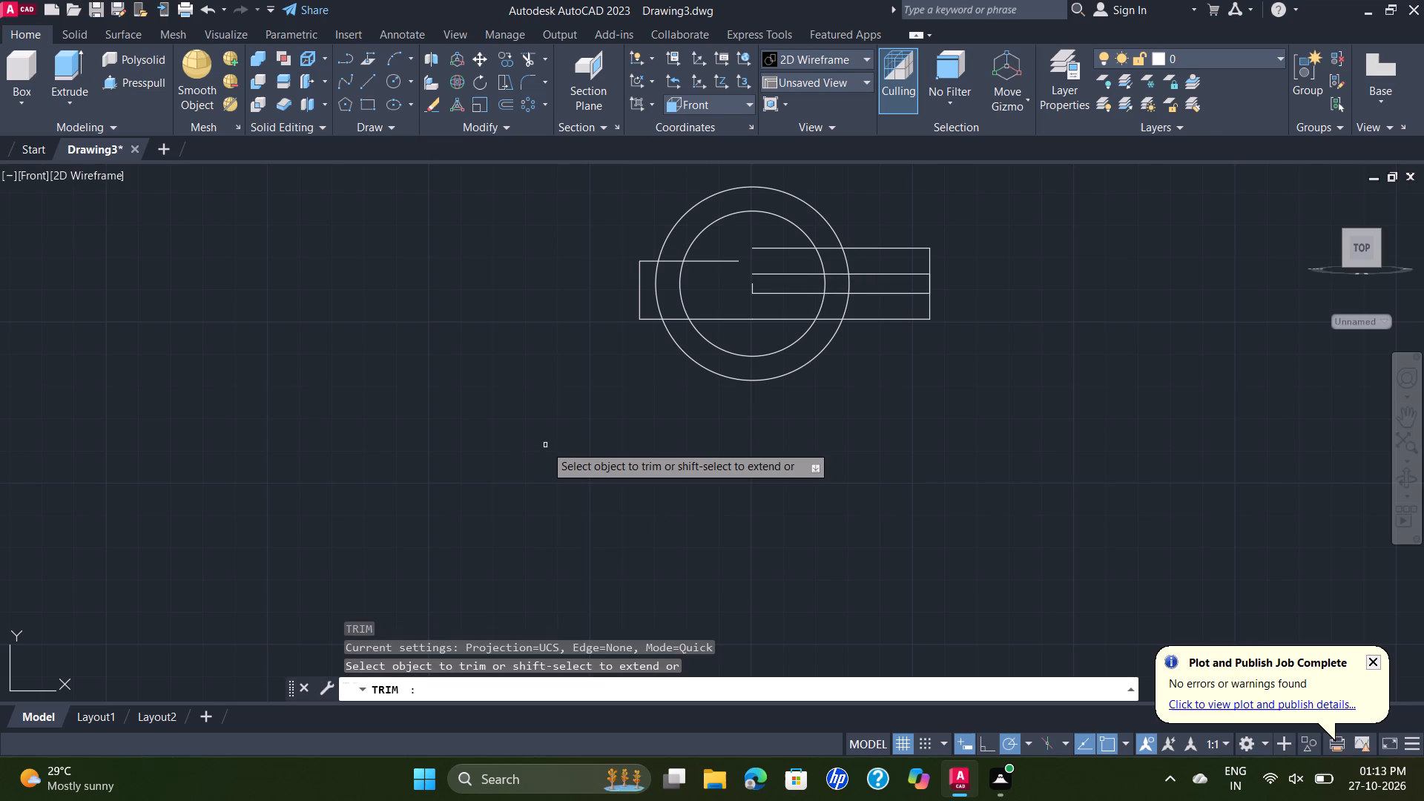
click(762, 239)
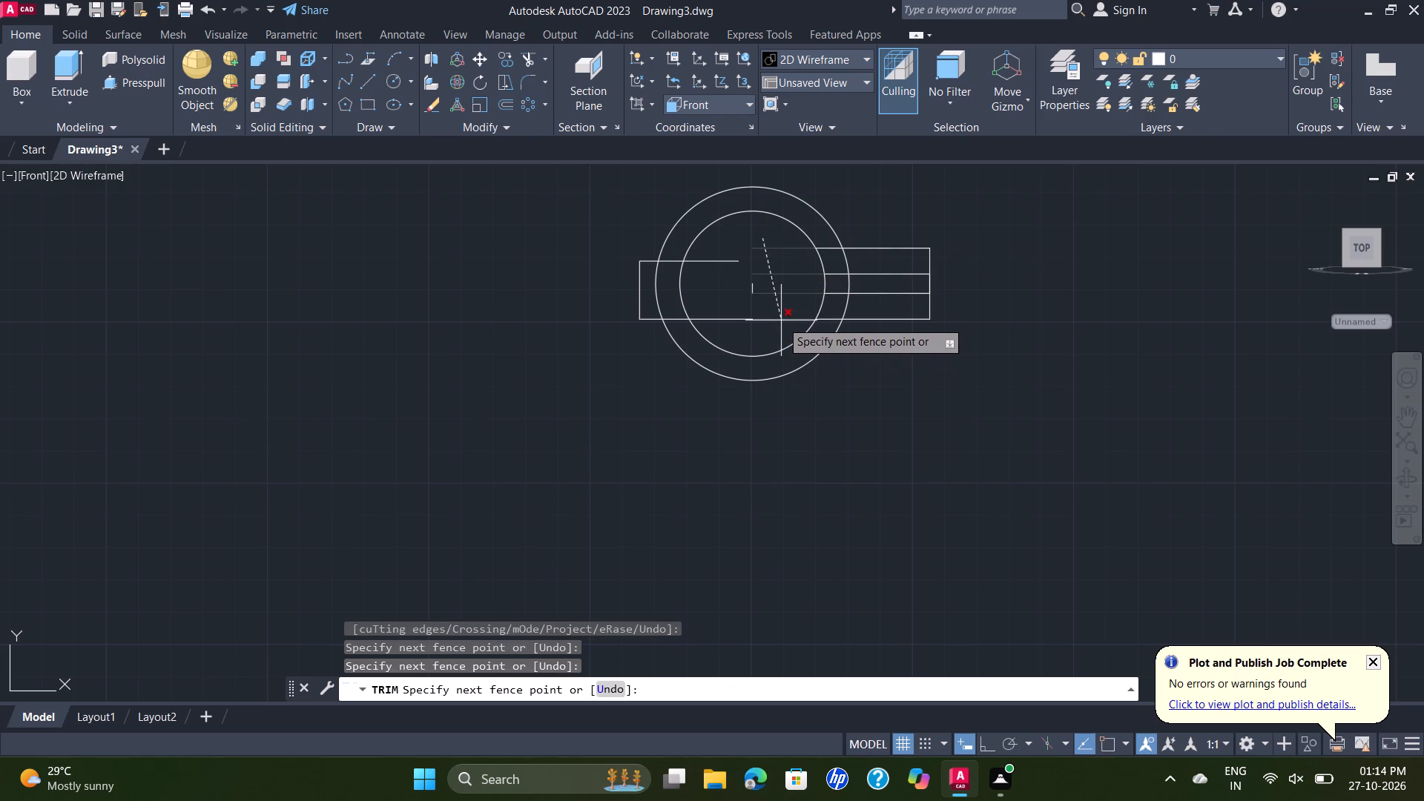
click(781, 320)
click(725, 244)
click(736, 334)
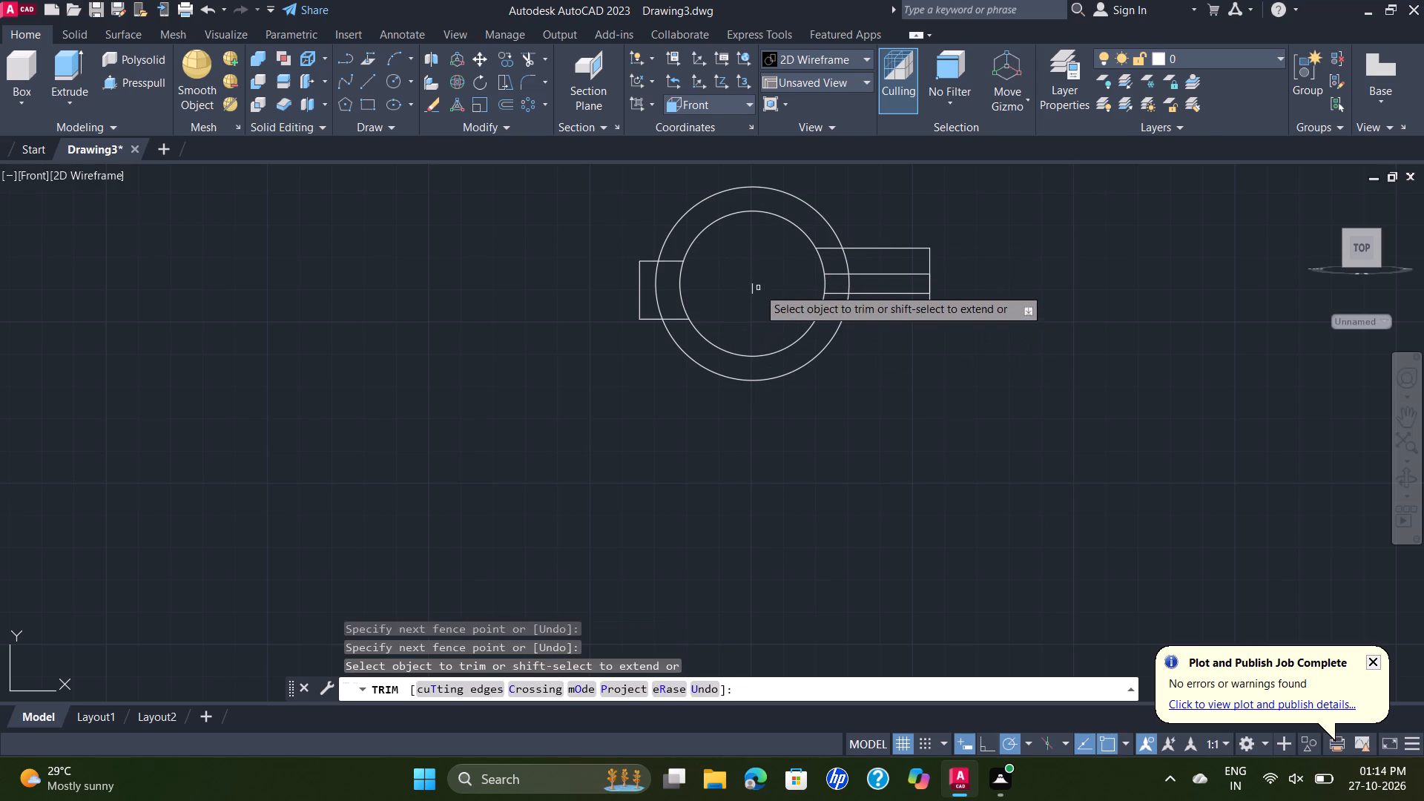
click(758, 288)
click(740, 286)
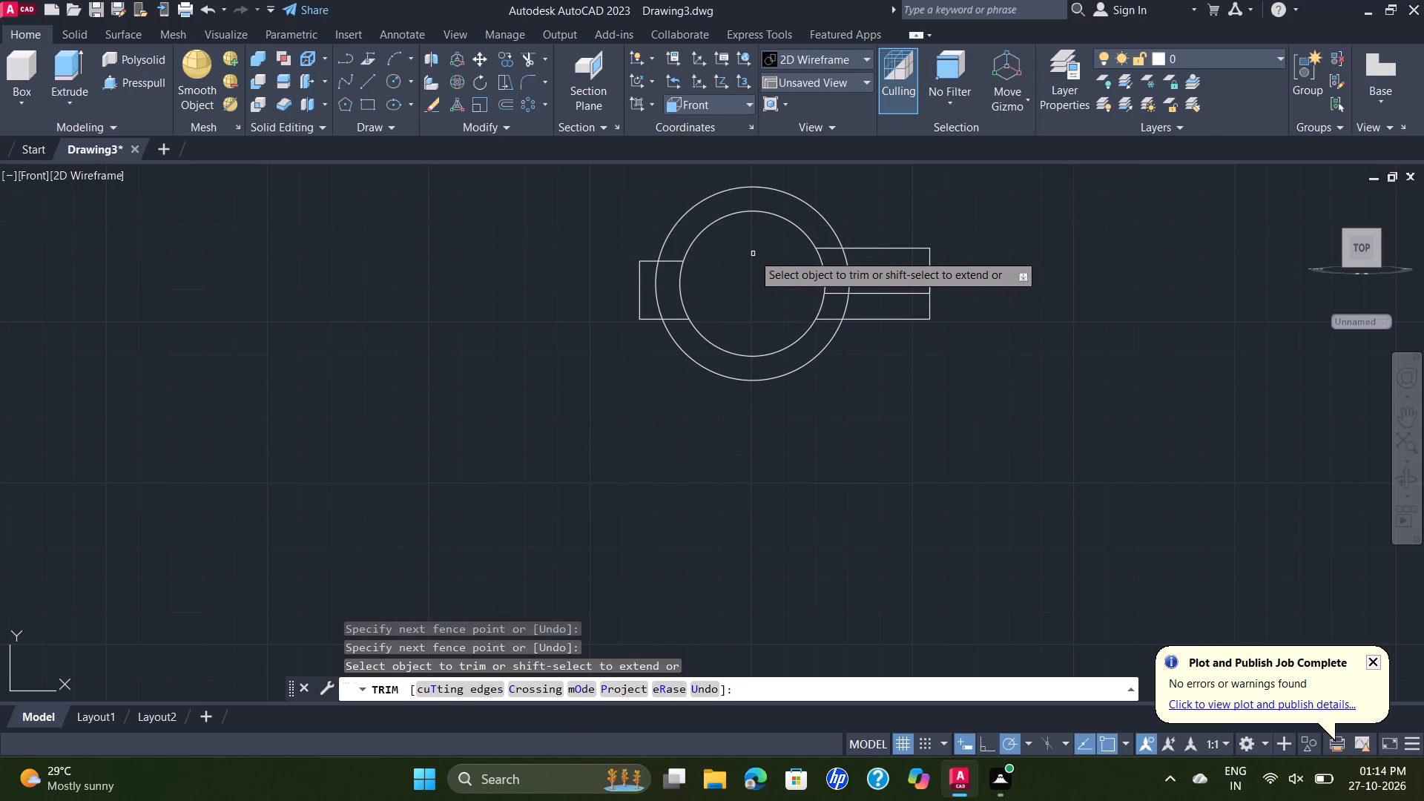
Trim the circle arcs, overlapping arm edges and end-line piece on the right so the slot opens from bore to arm end.
click(824, 283)
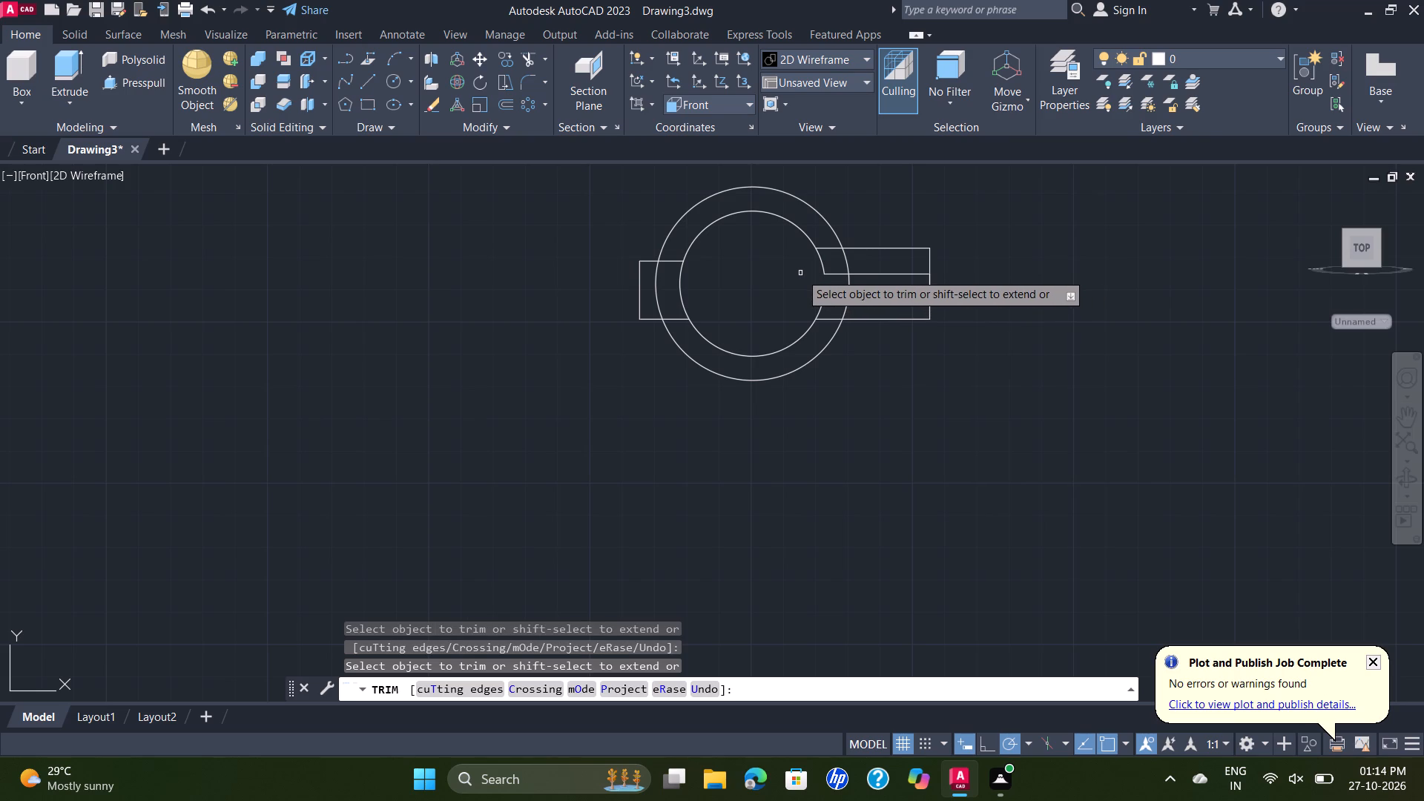
click(828, 249)
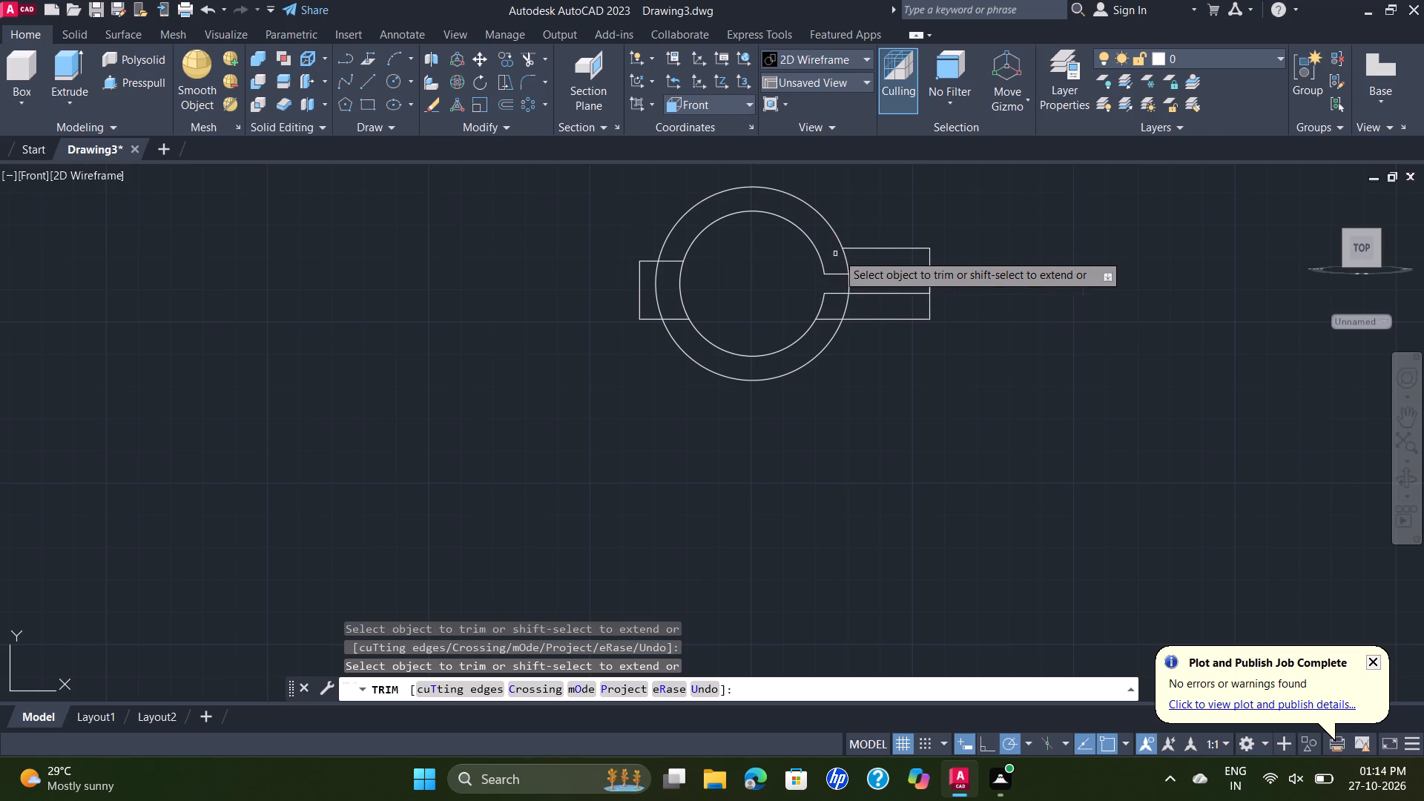
click(846, 257)
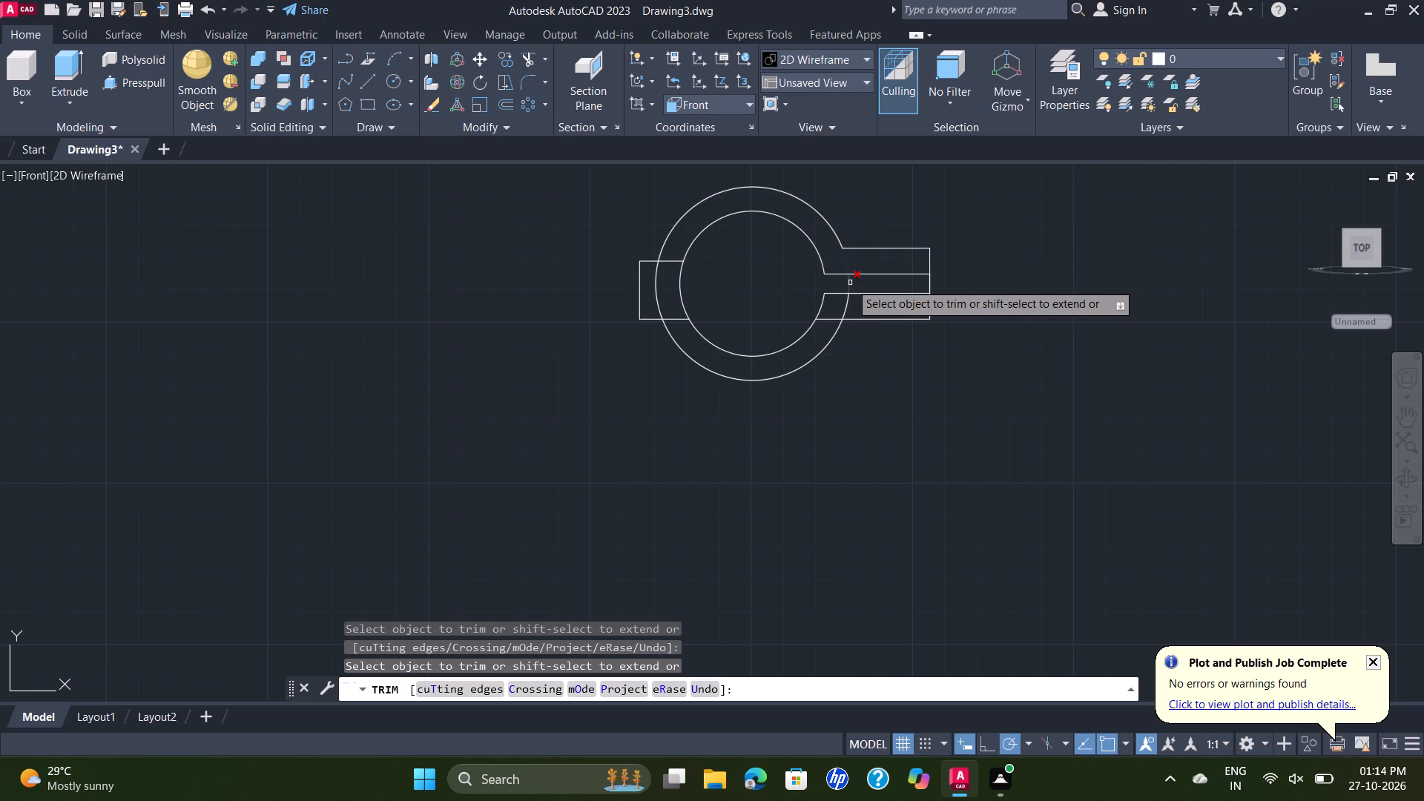
click(850, 283)
click(845, 307)
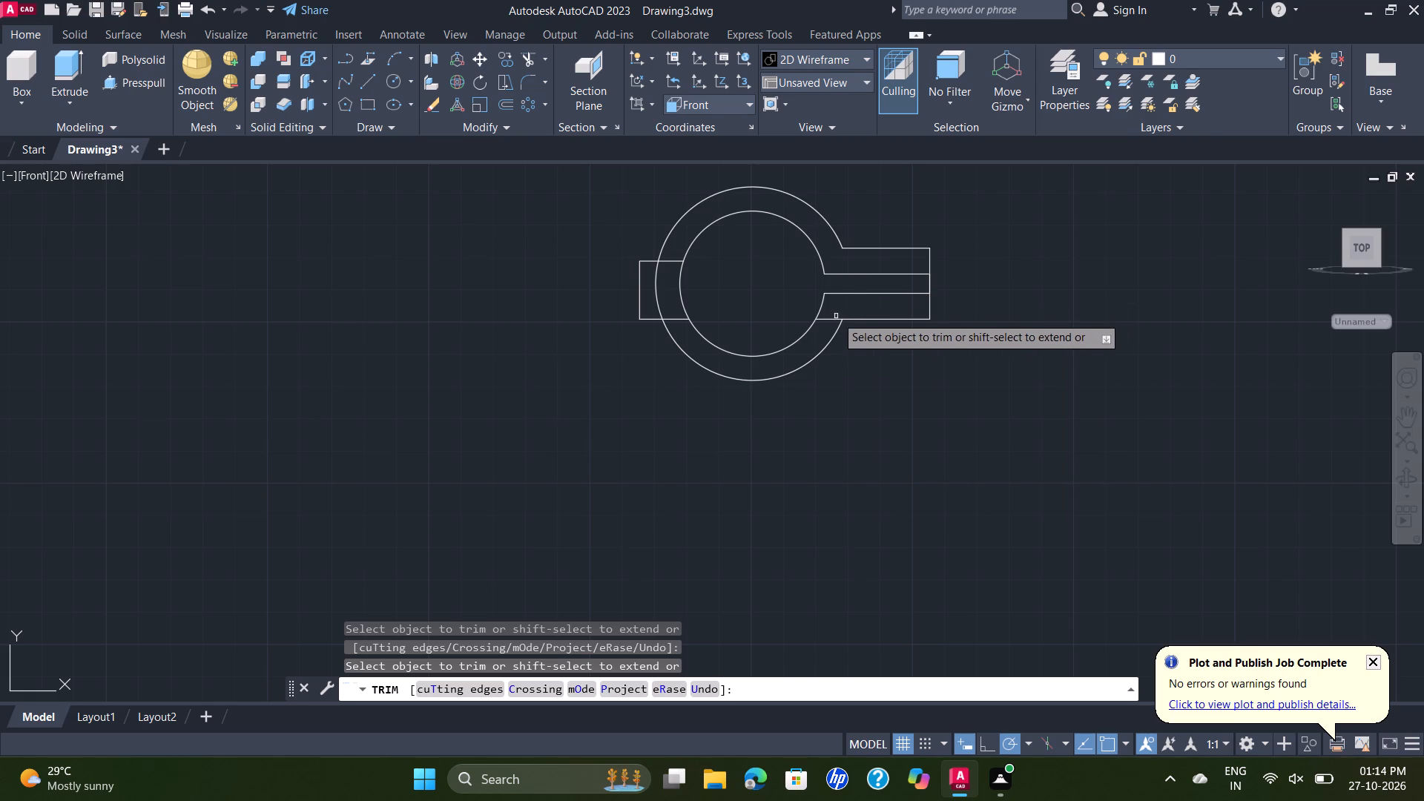
click(828, 321)
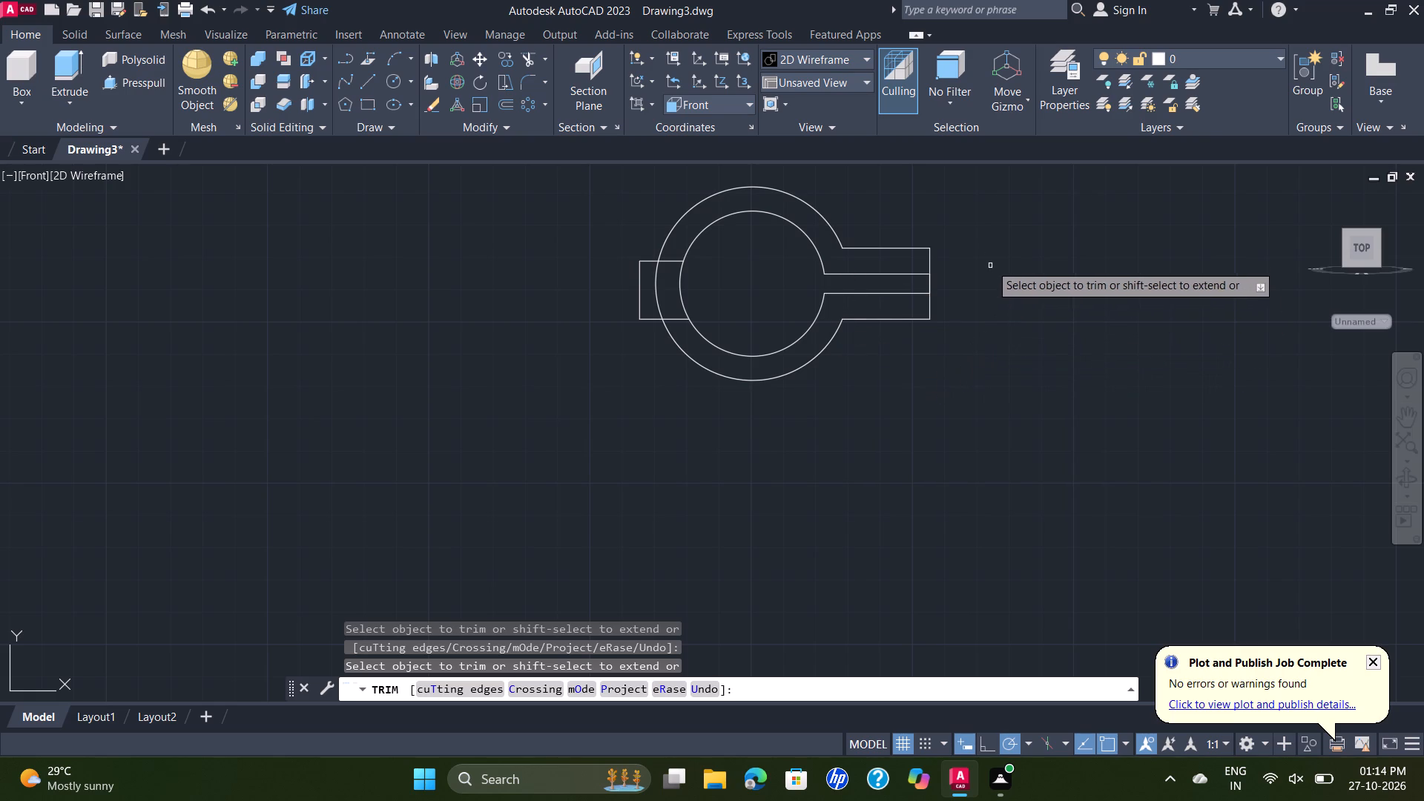
click(939, 282)
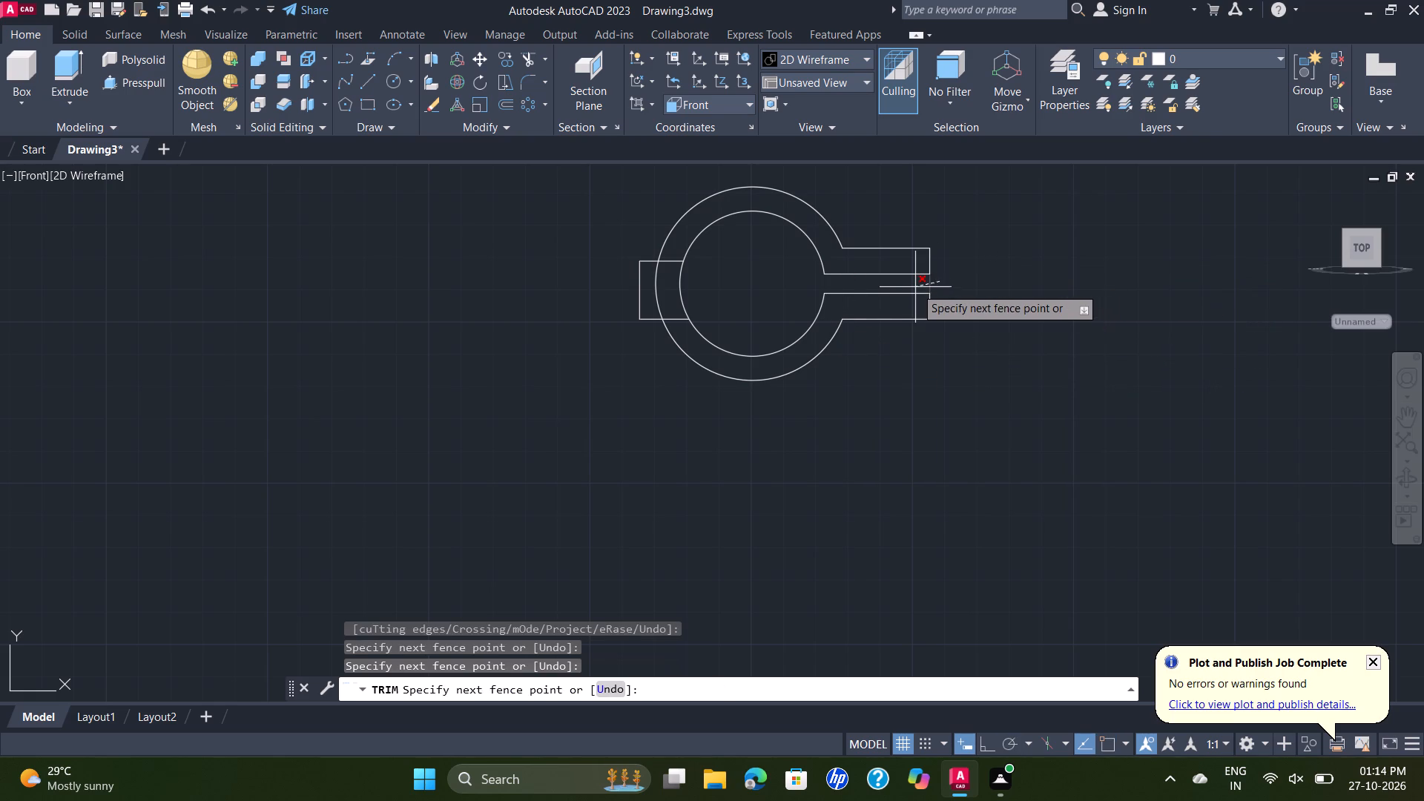
click(915, 287)
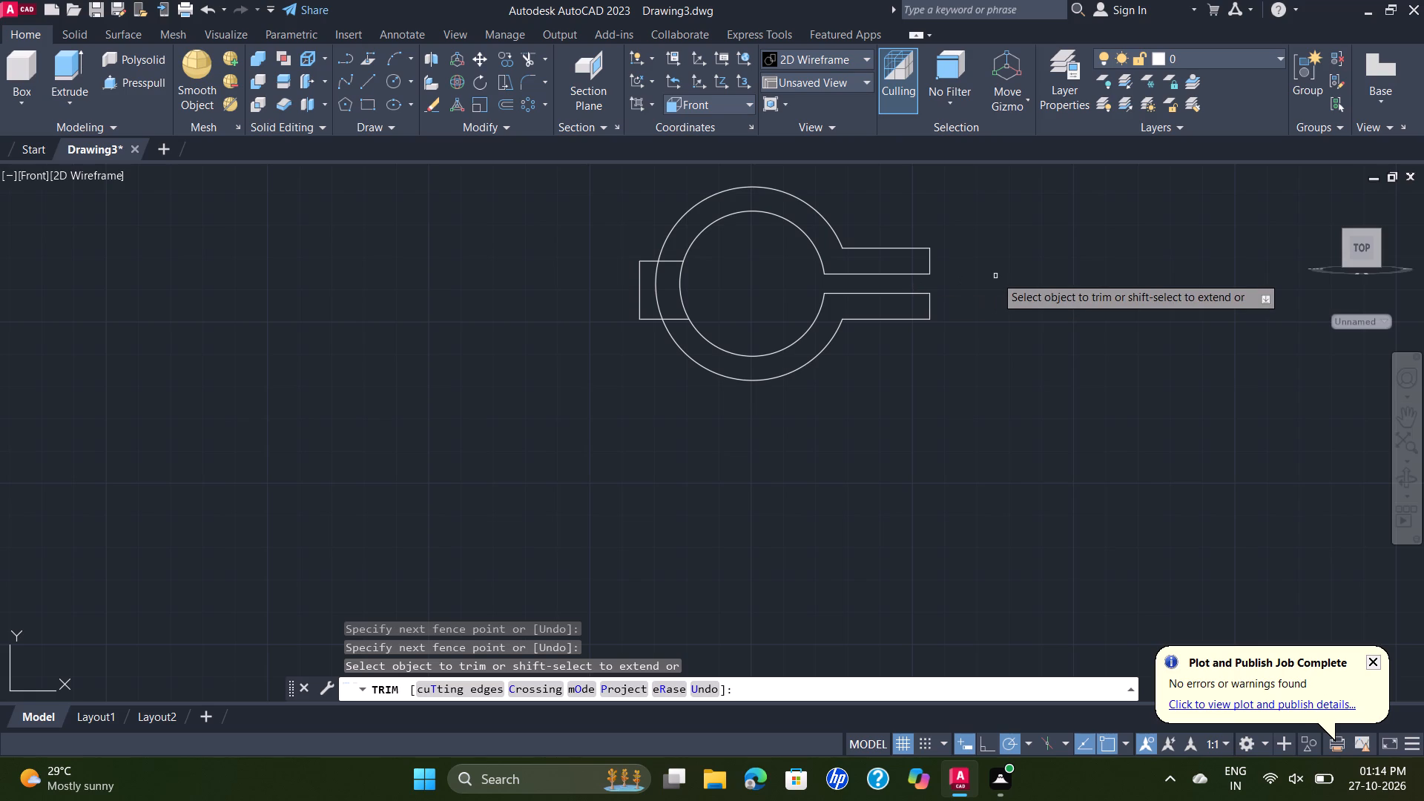
Trim the outer circle's arc within the left arm and the arm's line ends between the two circles.
click(659, 286)
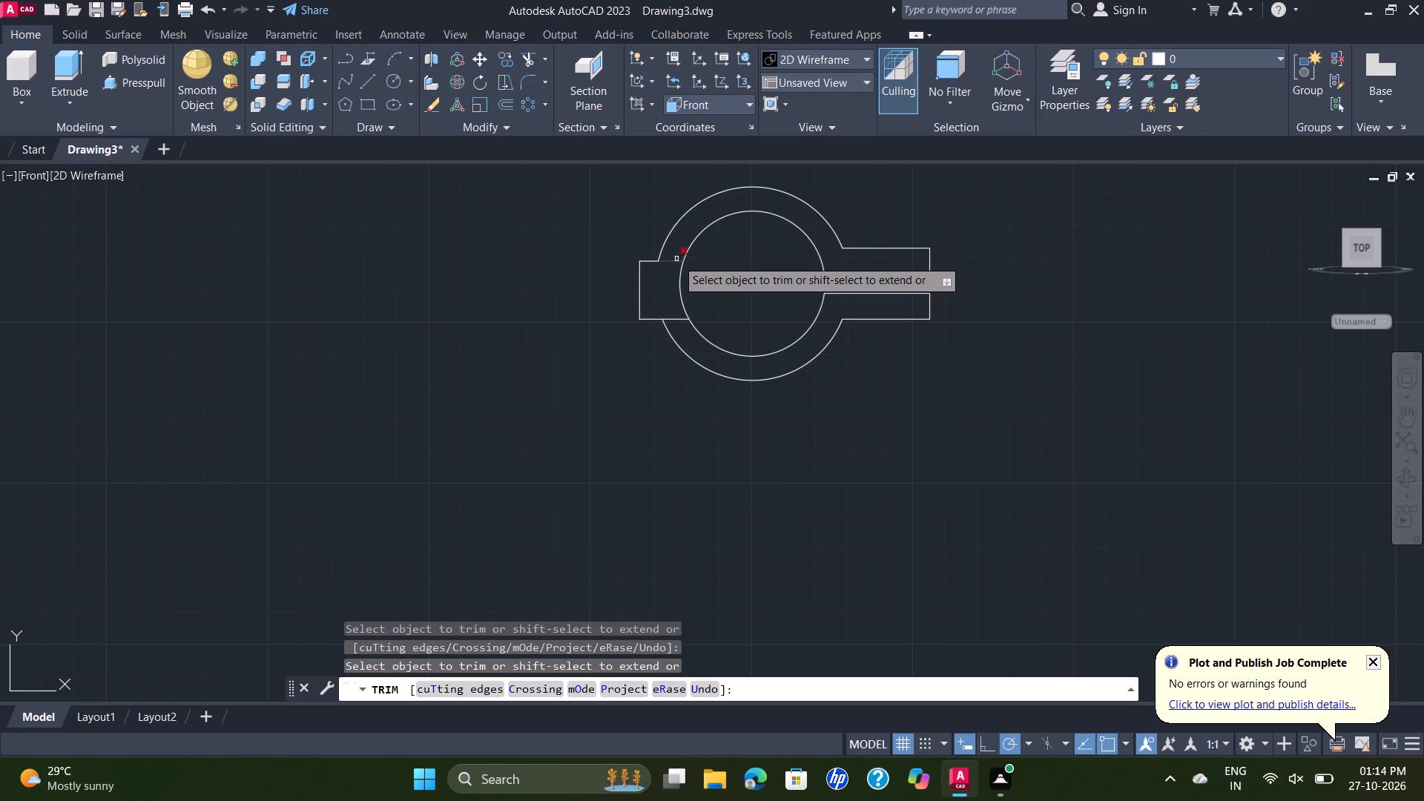
click(673, 259)
click(676, 321)
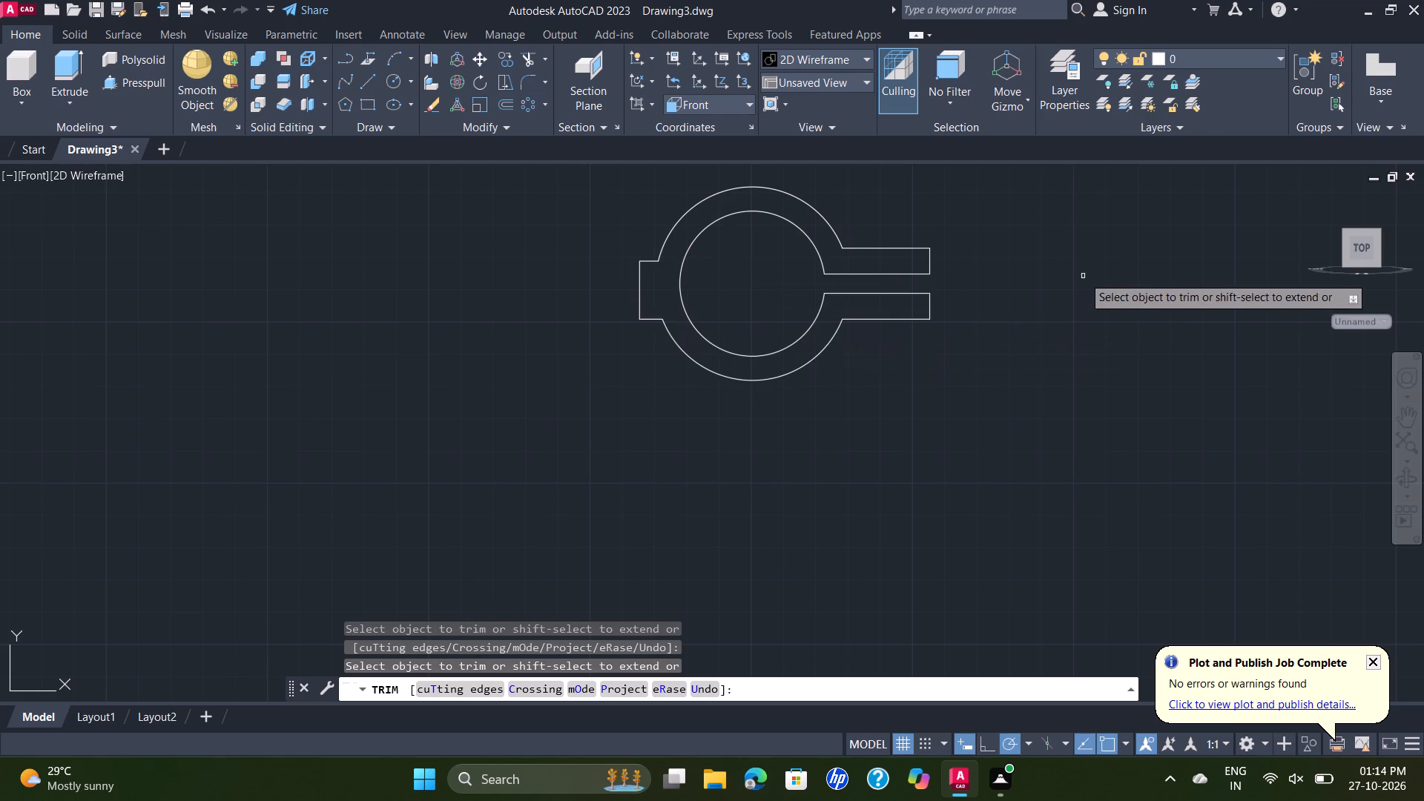
scroll(1058, 298, down, 1)
middle_drag(1053, 303, 1048, 346)
key(Escape)
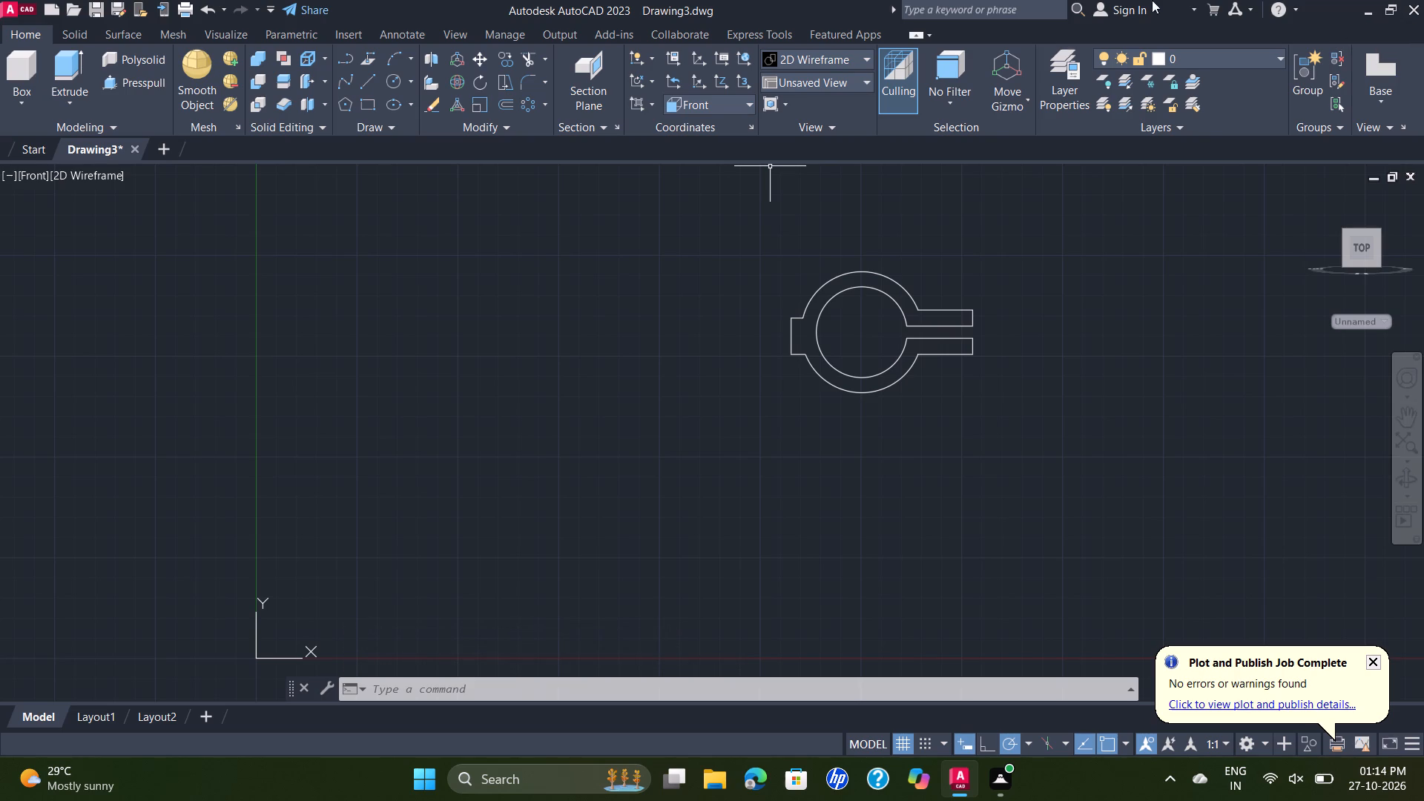
In the SE Isometric view, join all lines and arcs of the clamp profile into one outline.
click(31, 172)
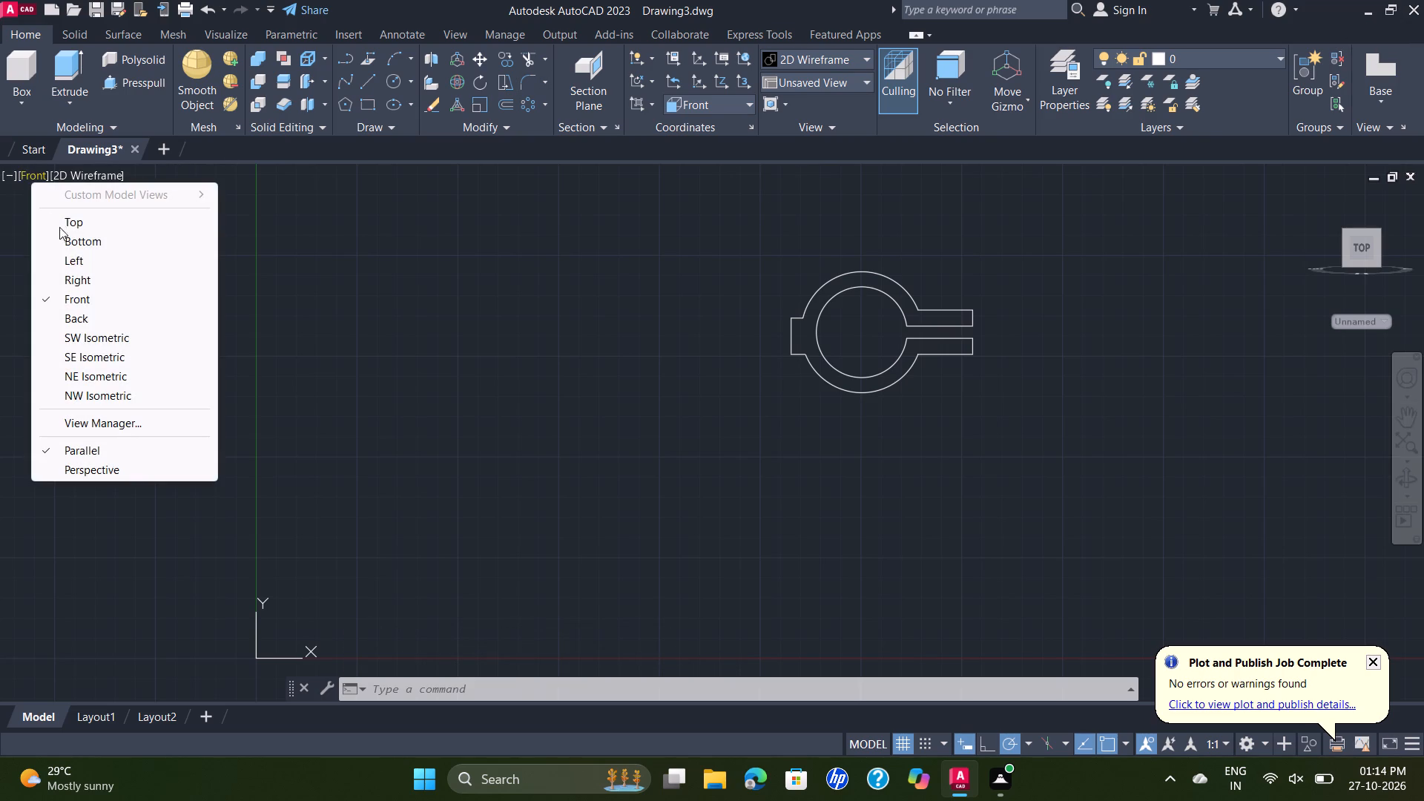
click(128, 356)
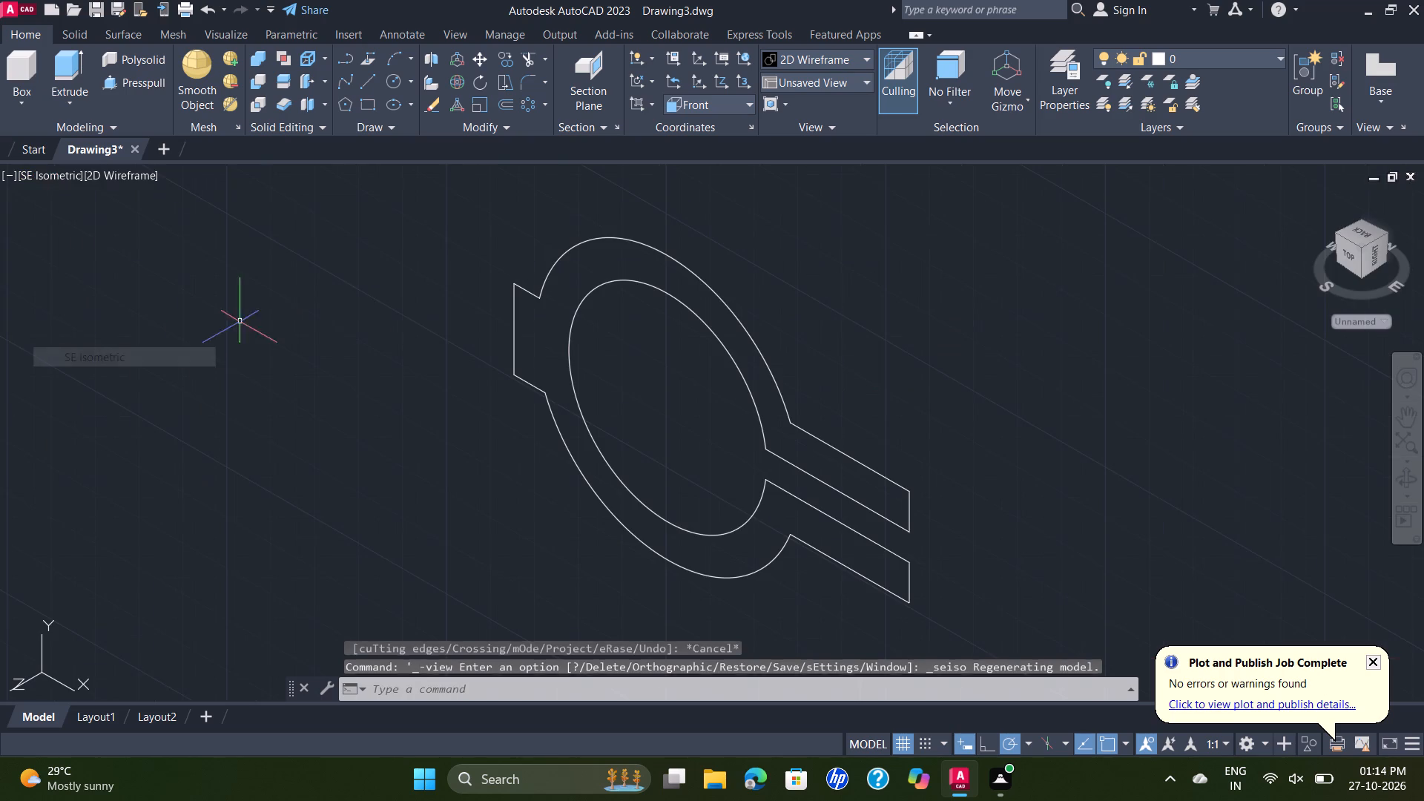
scroll(751, 286, down, 2)
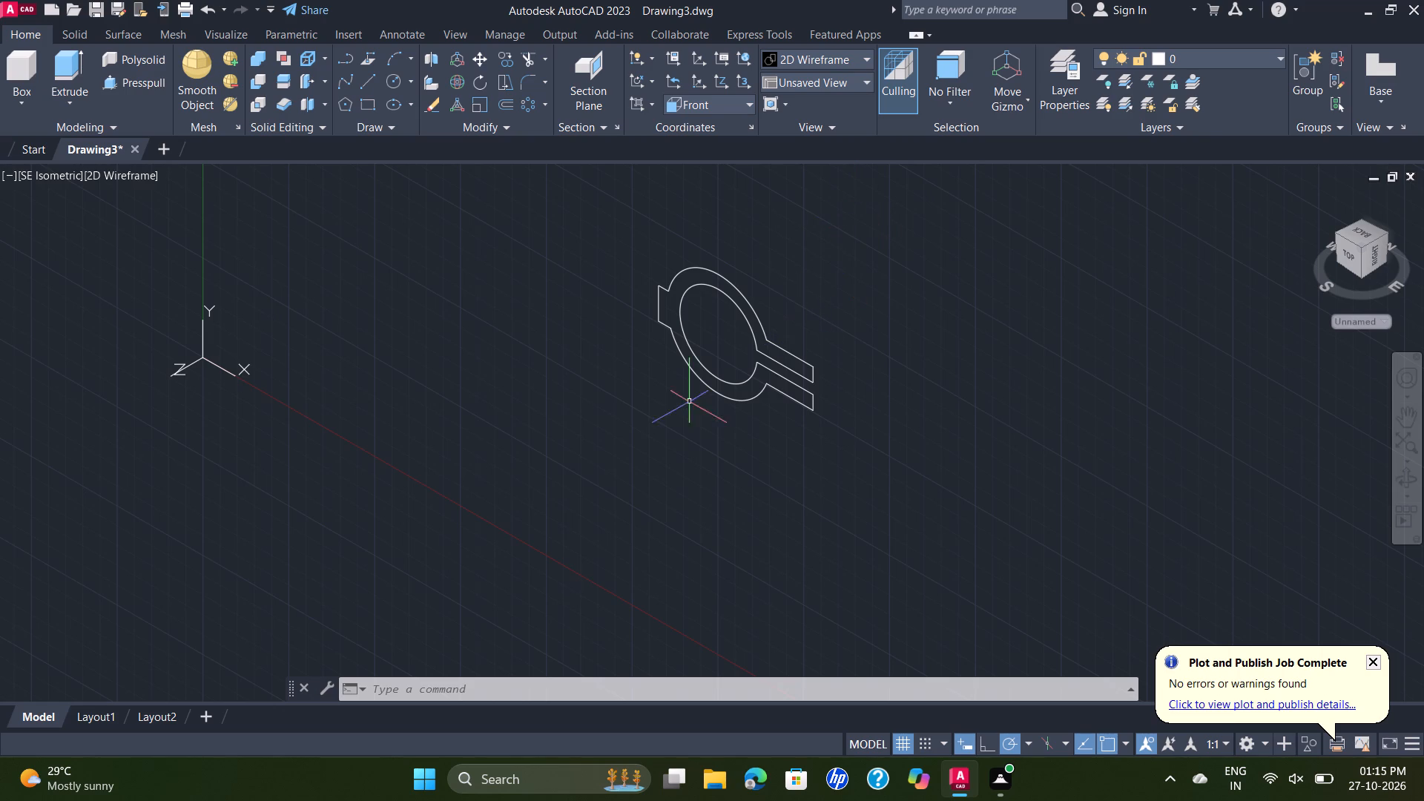
click(846, 234)
click(580, 498)
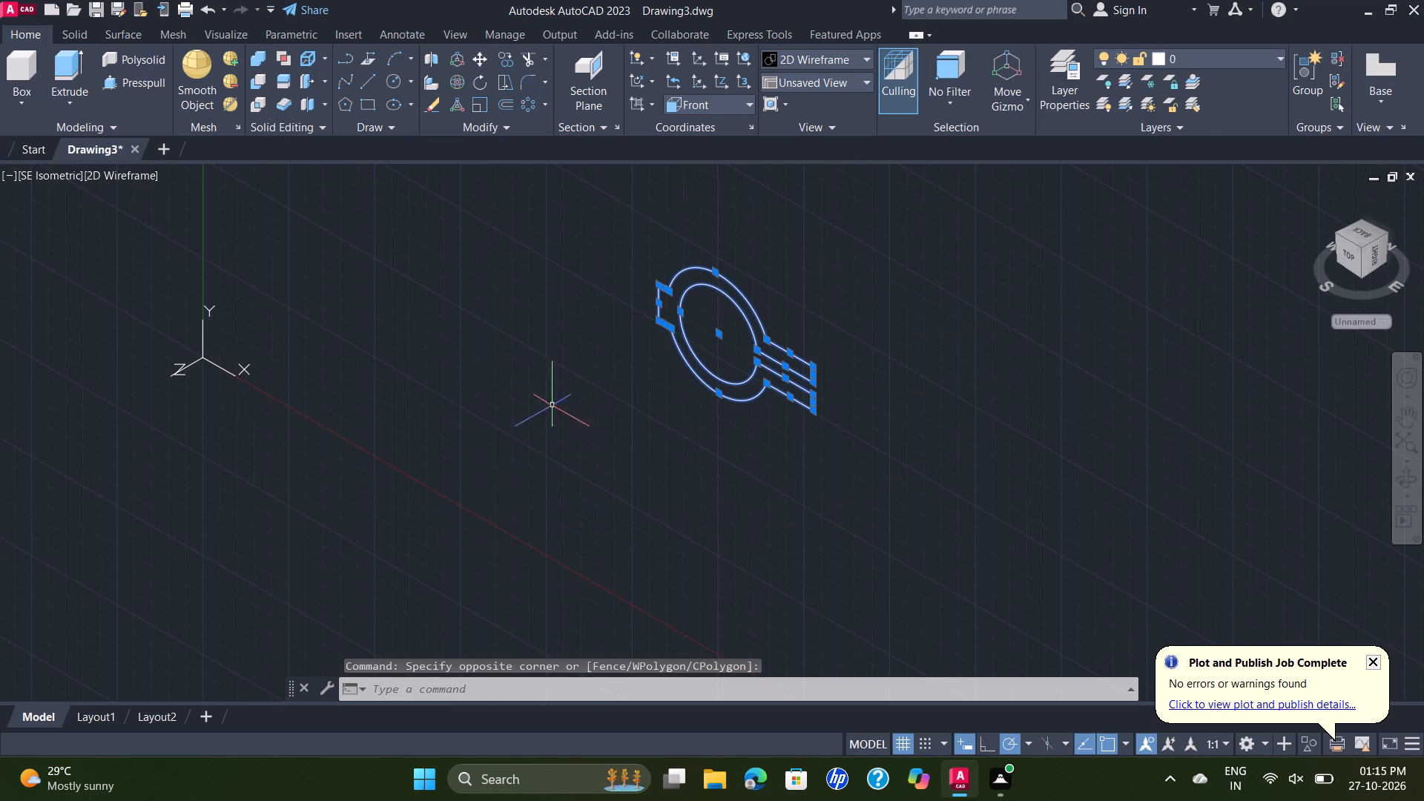
key(j)
key(Return)
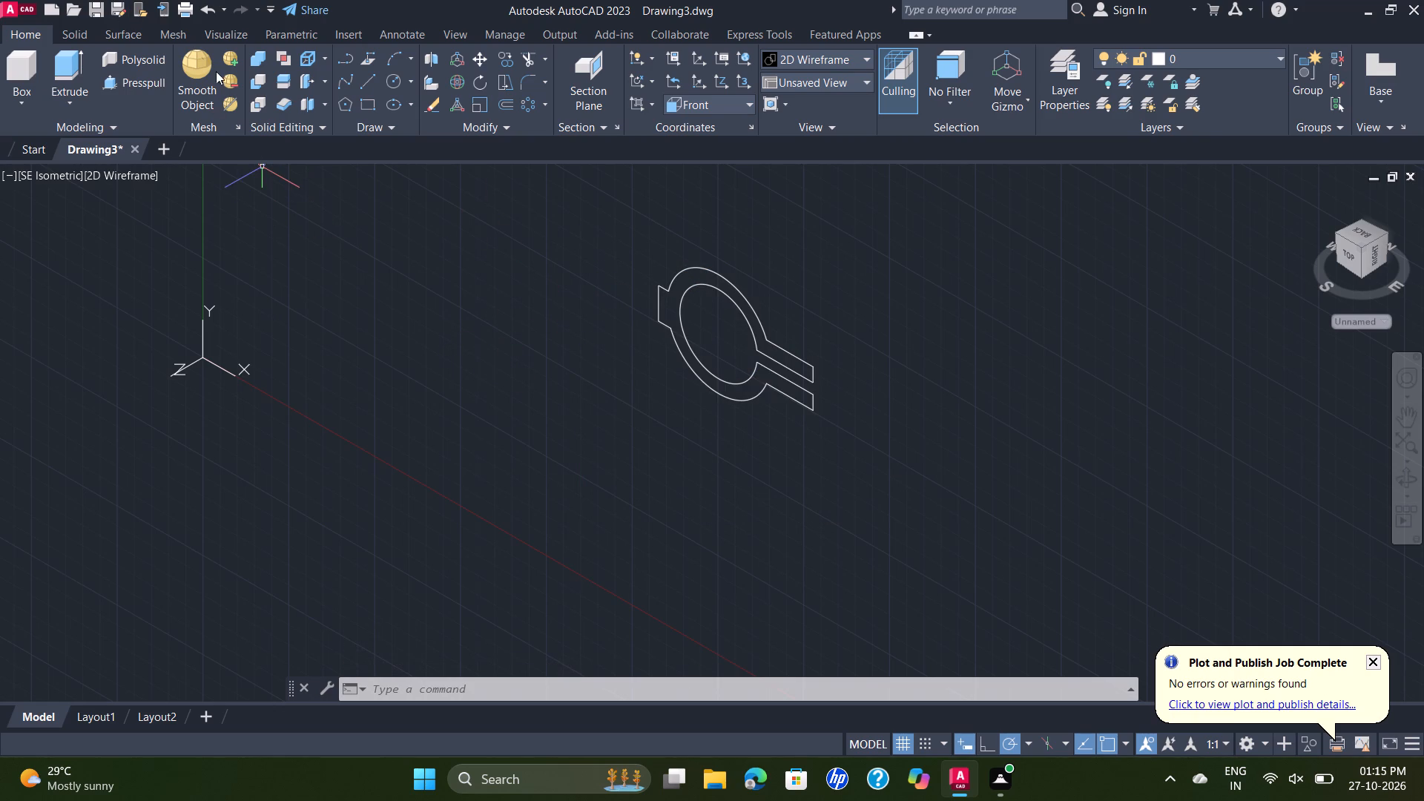
Presspull the area enclosed by the clamp profile 50 towards the front.
click(149, 84)
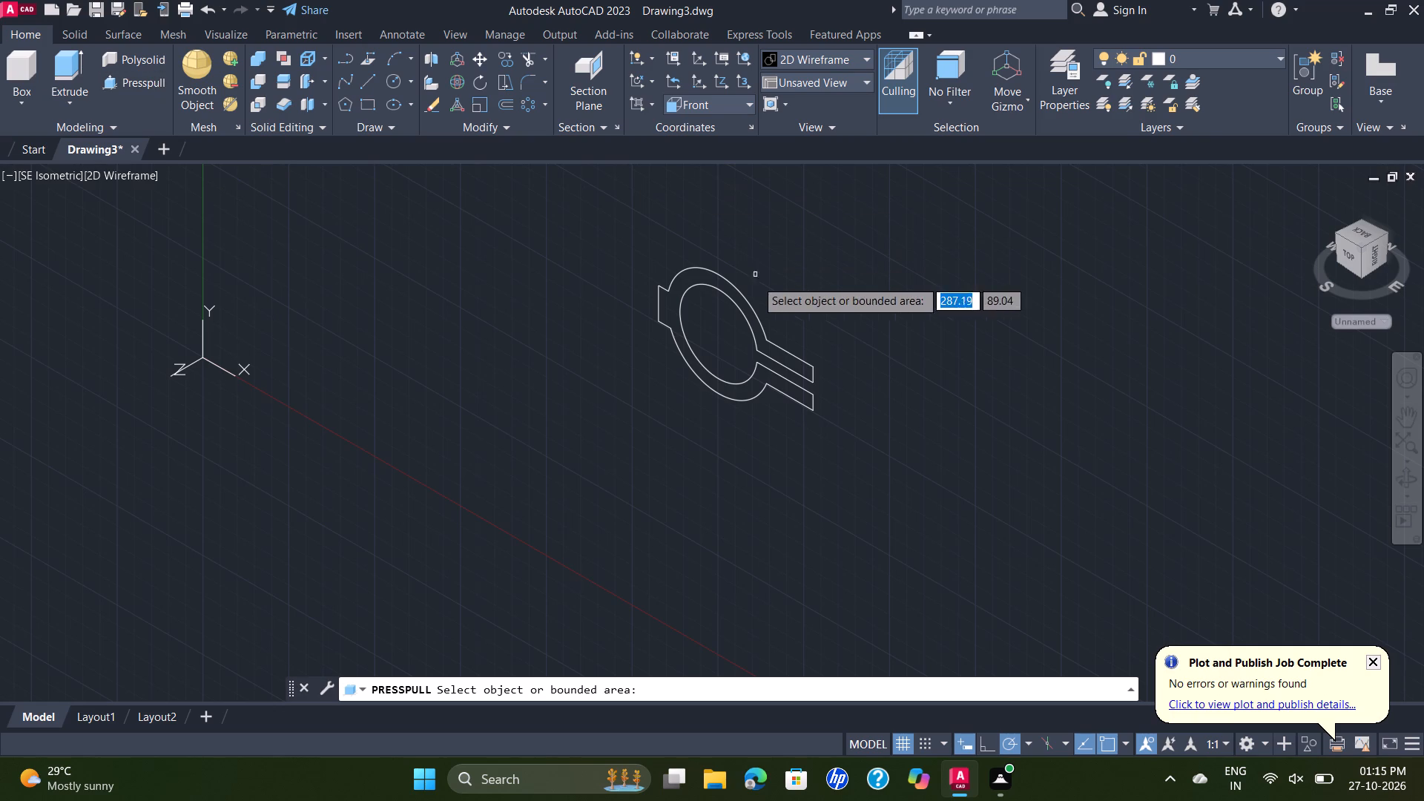
click(751, 326)
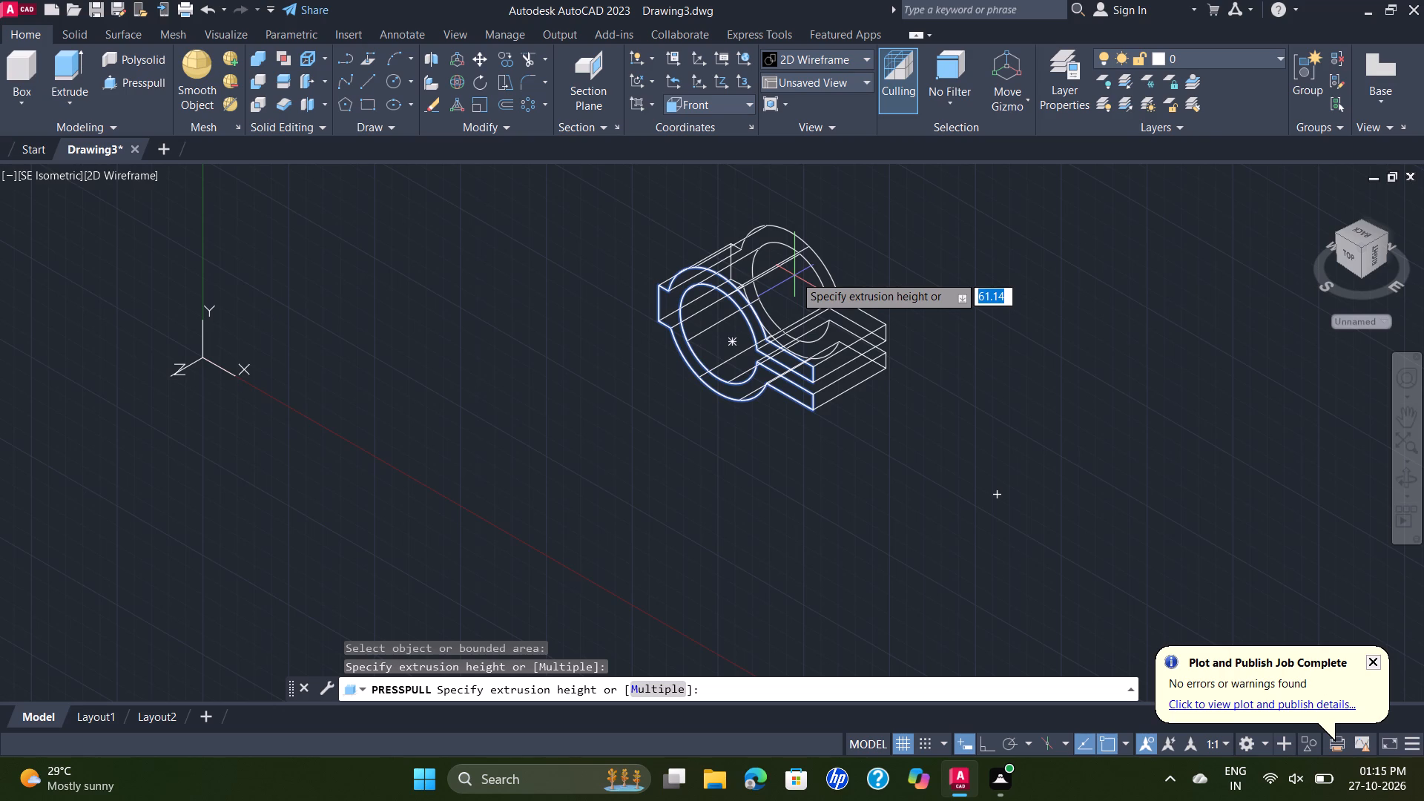
text(50)
key(Return)
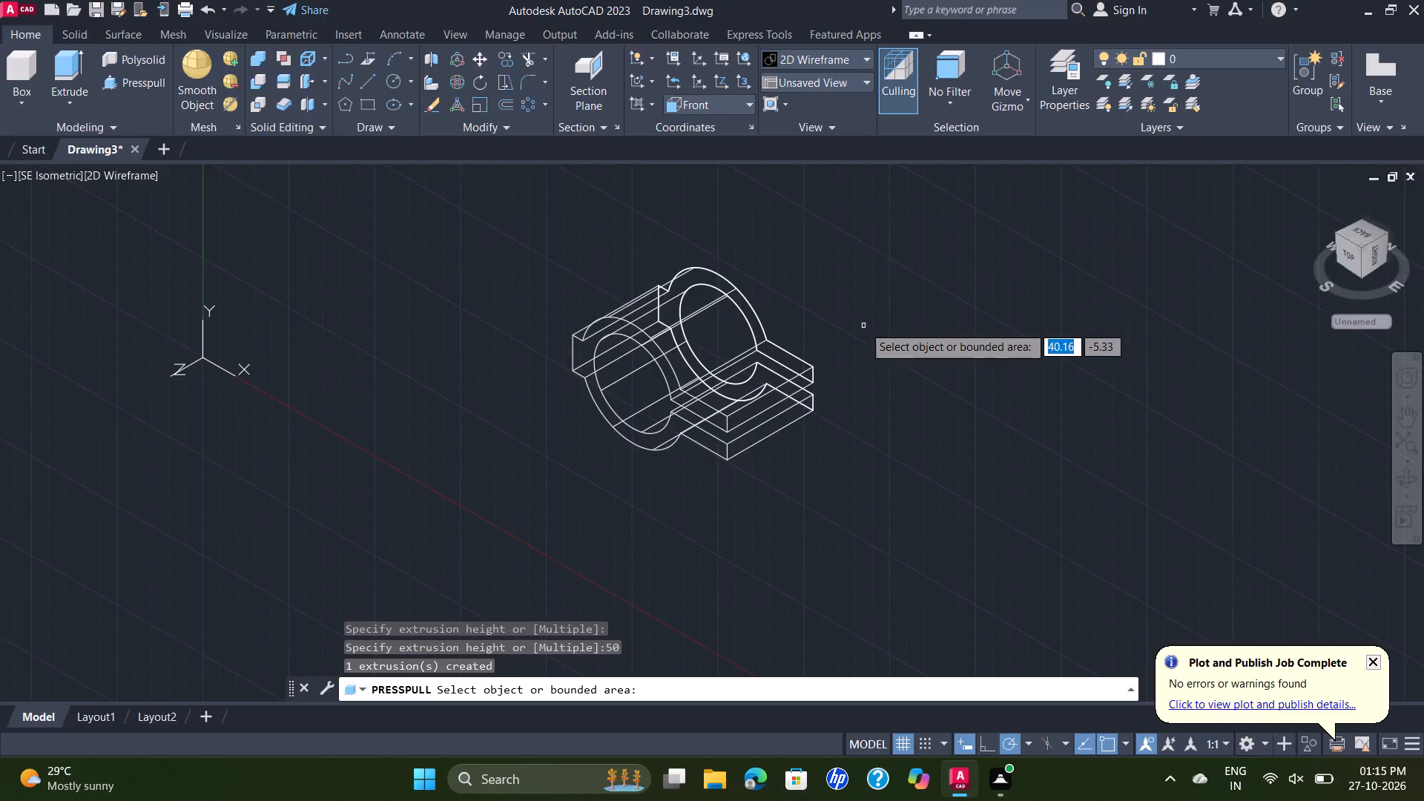
key(Escape)
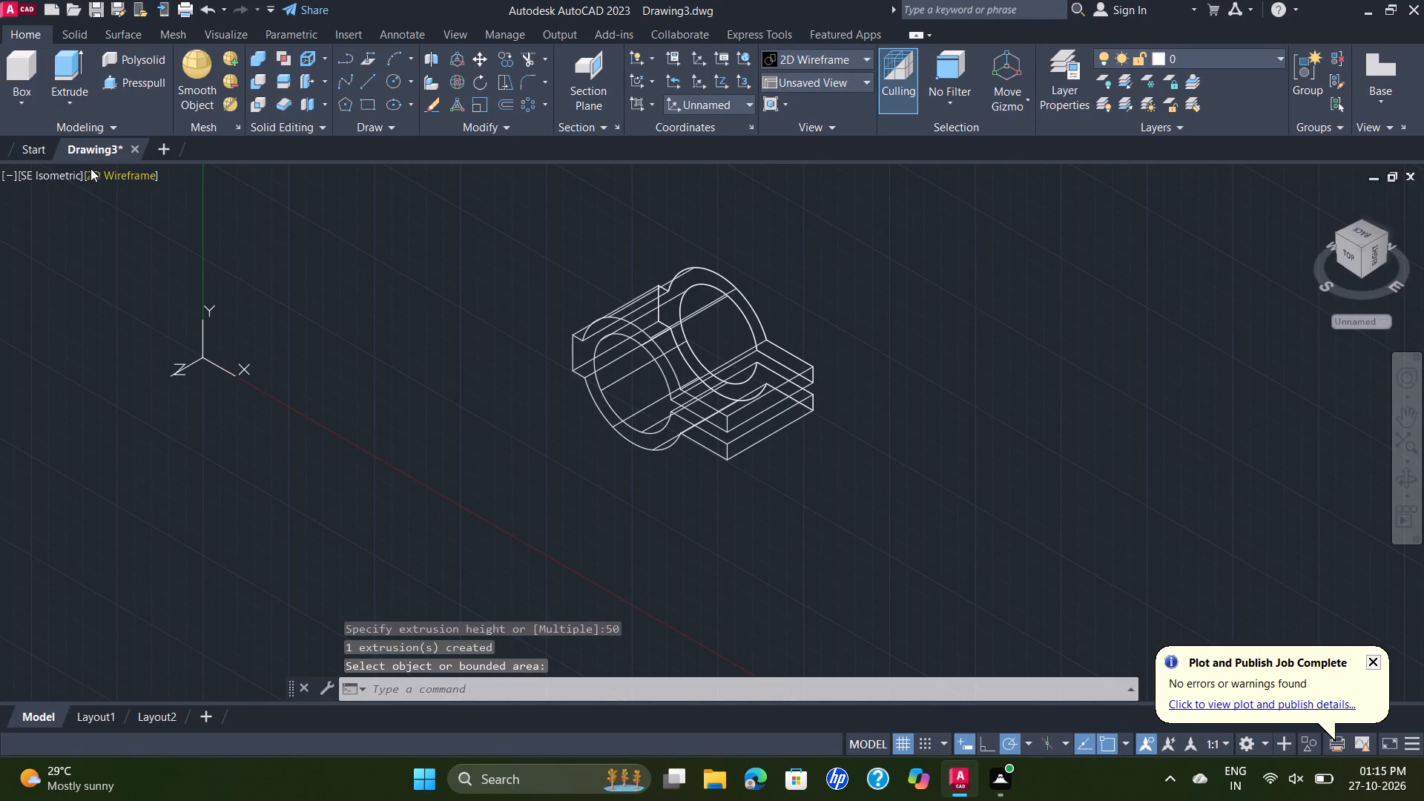
Set the visual style to Shades of Gray to display the clamp body shaded.
click(97, 172)
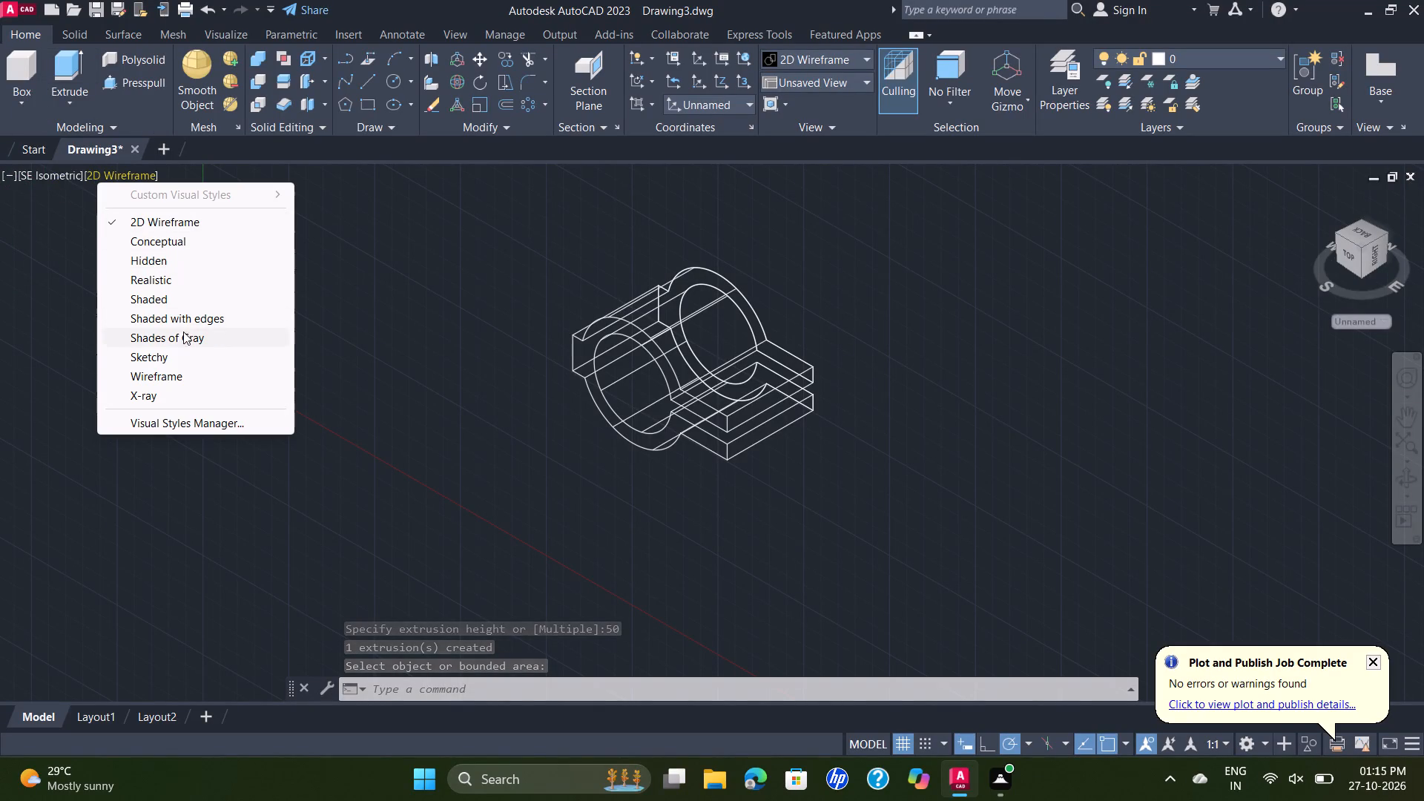
click(182, 333)
scroll(729, 350, up, 1)
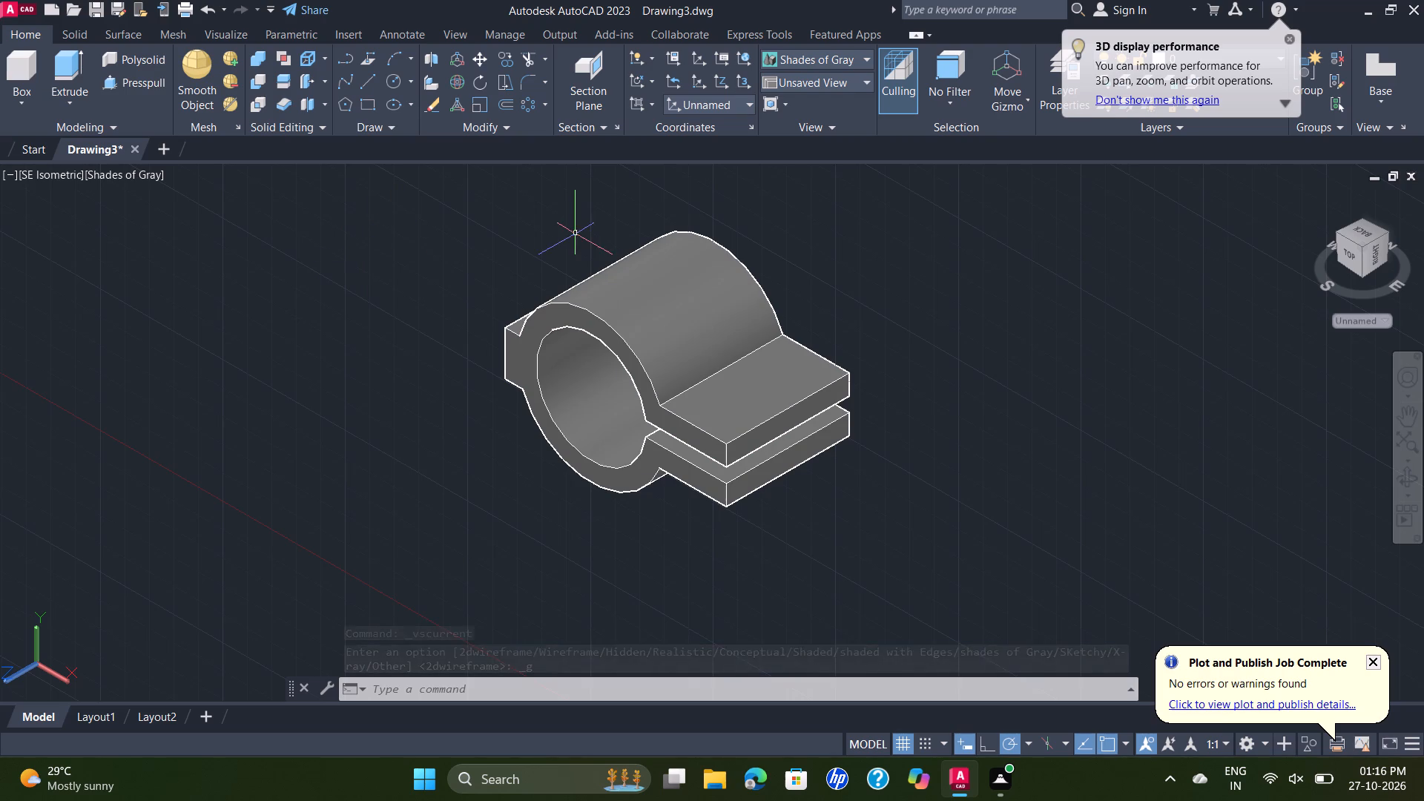
middle_drag(746, 353, 756, 351)
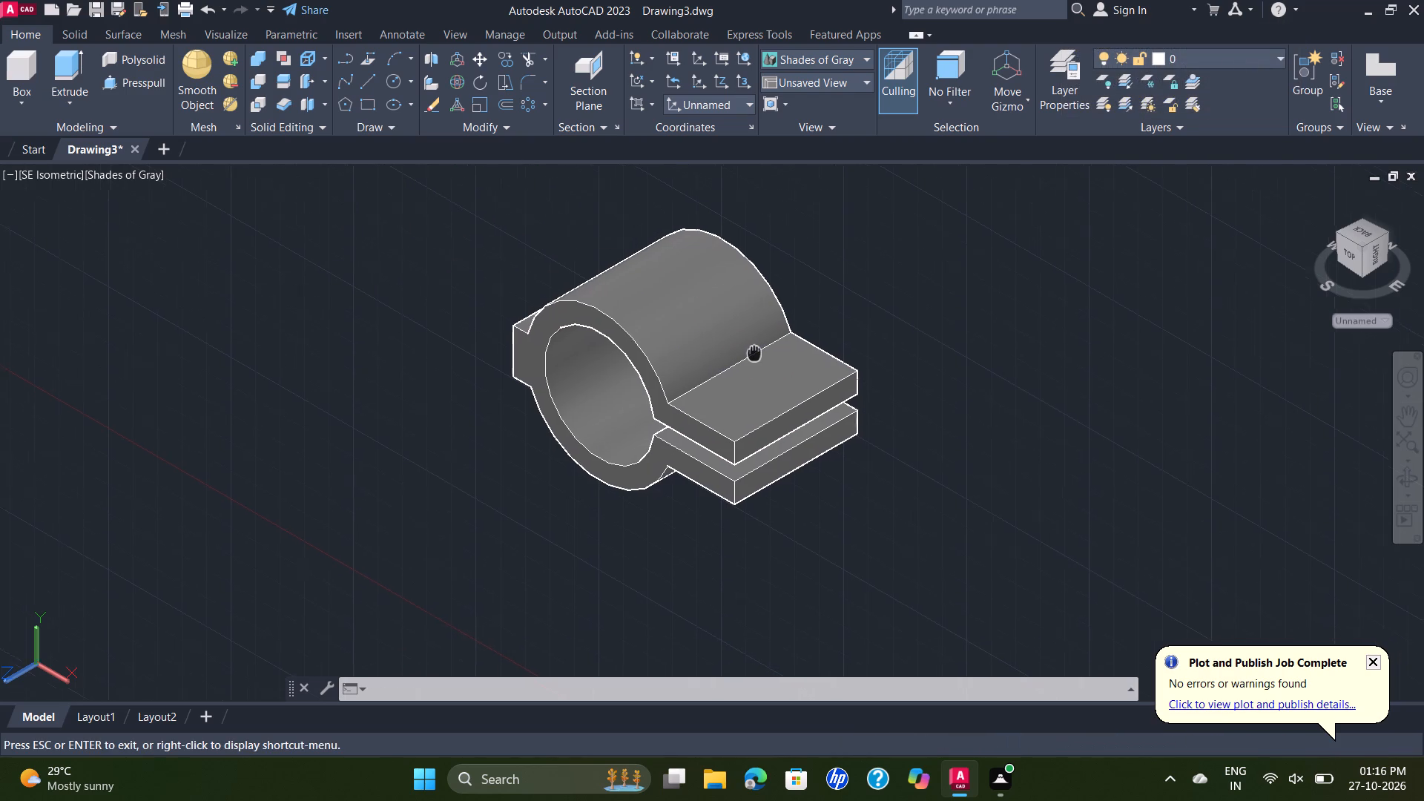
Fillet the front vertical corner edge of the slotted arm's upper plate with a radius of 5.
middle_drag(756, 351, 782, 328)
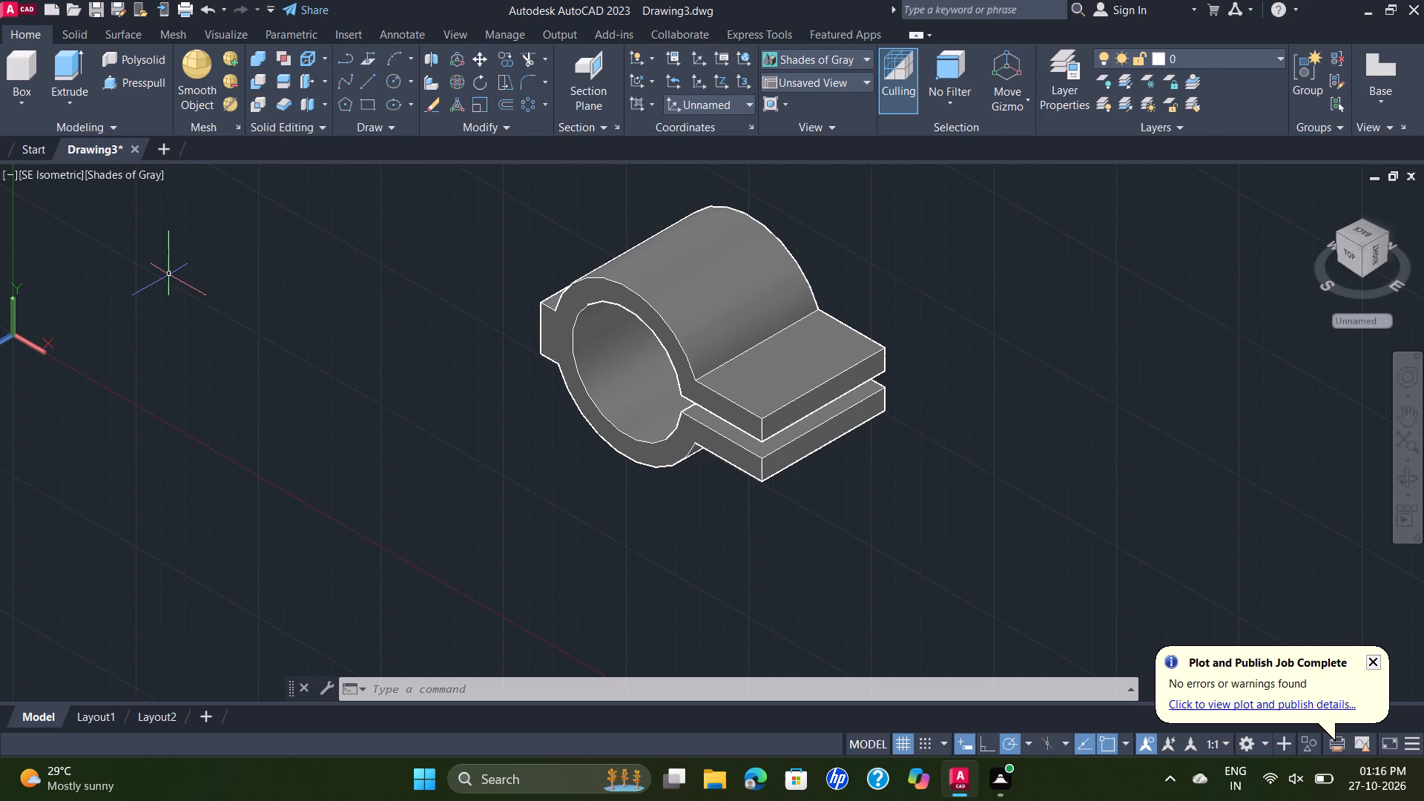
click(77, 23)
click(84, 31)
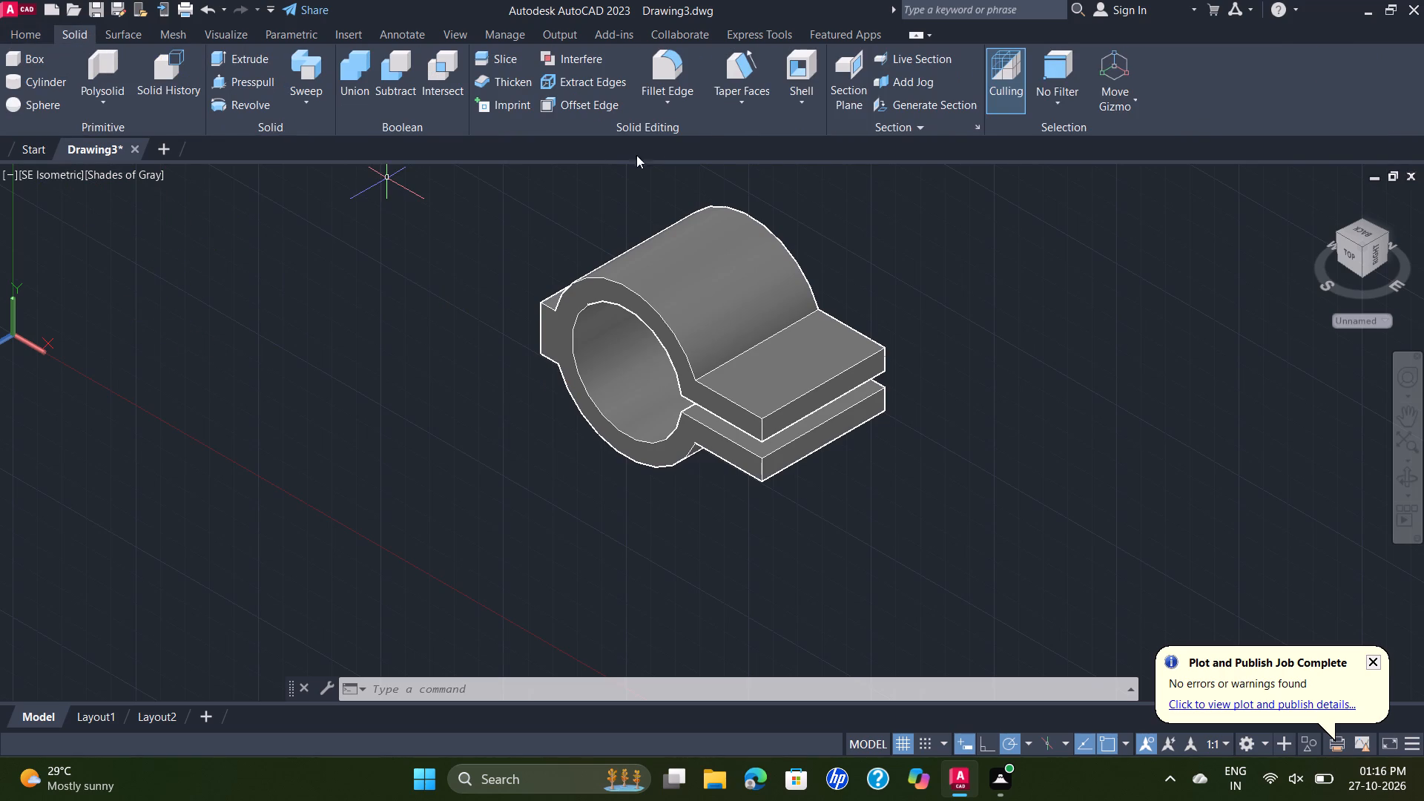
click(680, 79)
scroll(873, 383, up, 1)
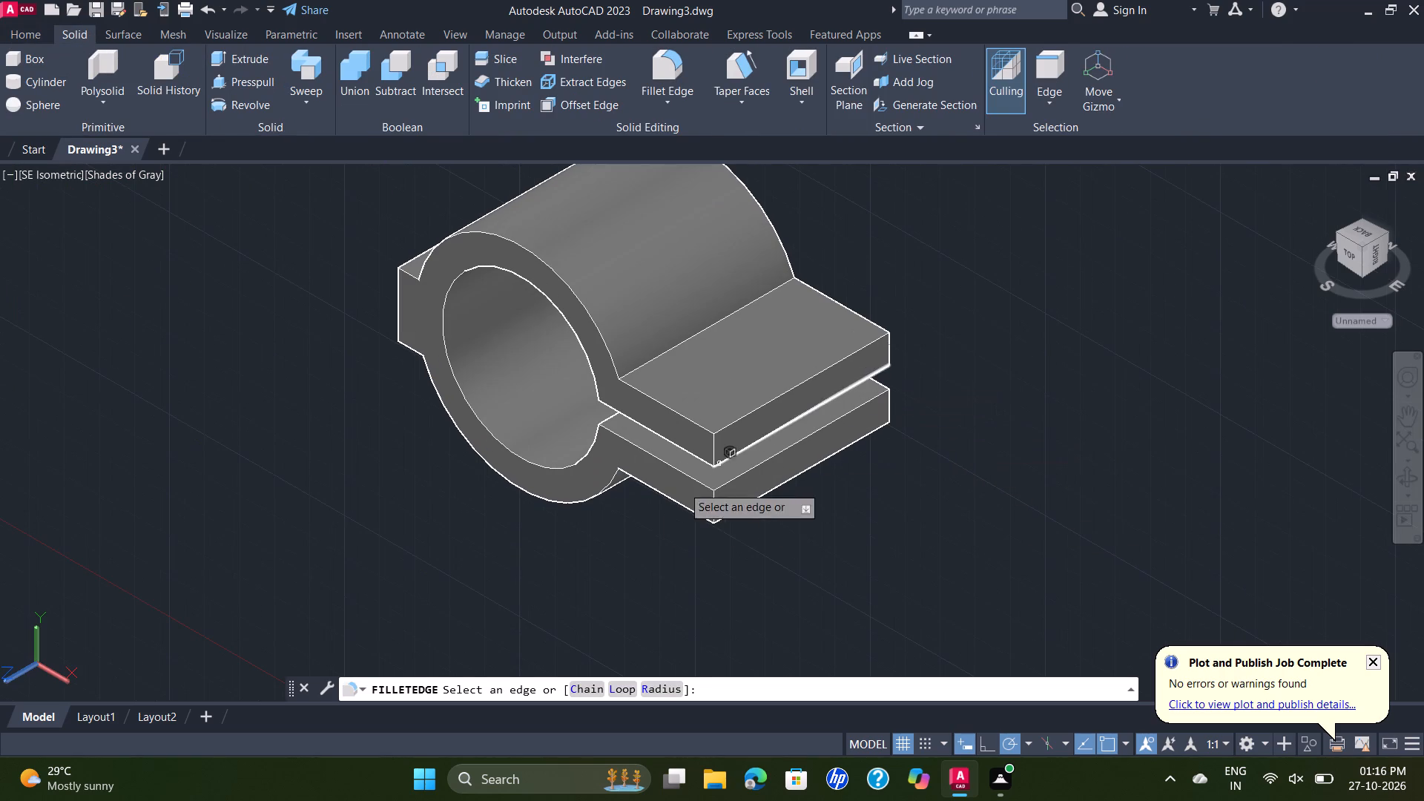
click(713, 441)
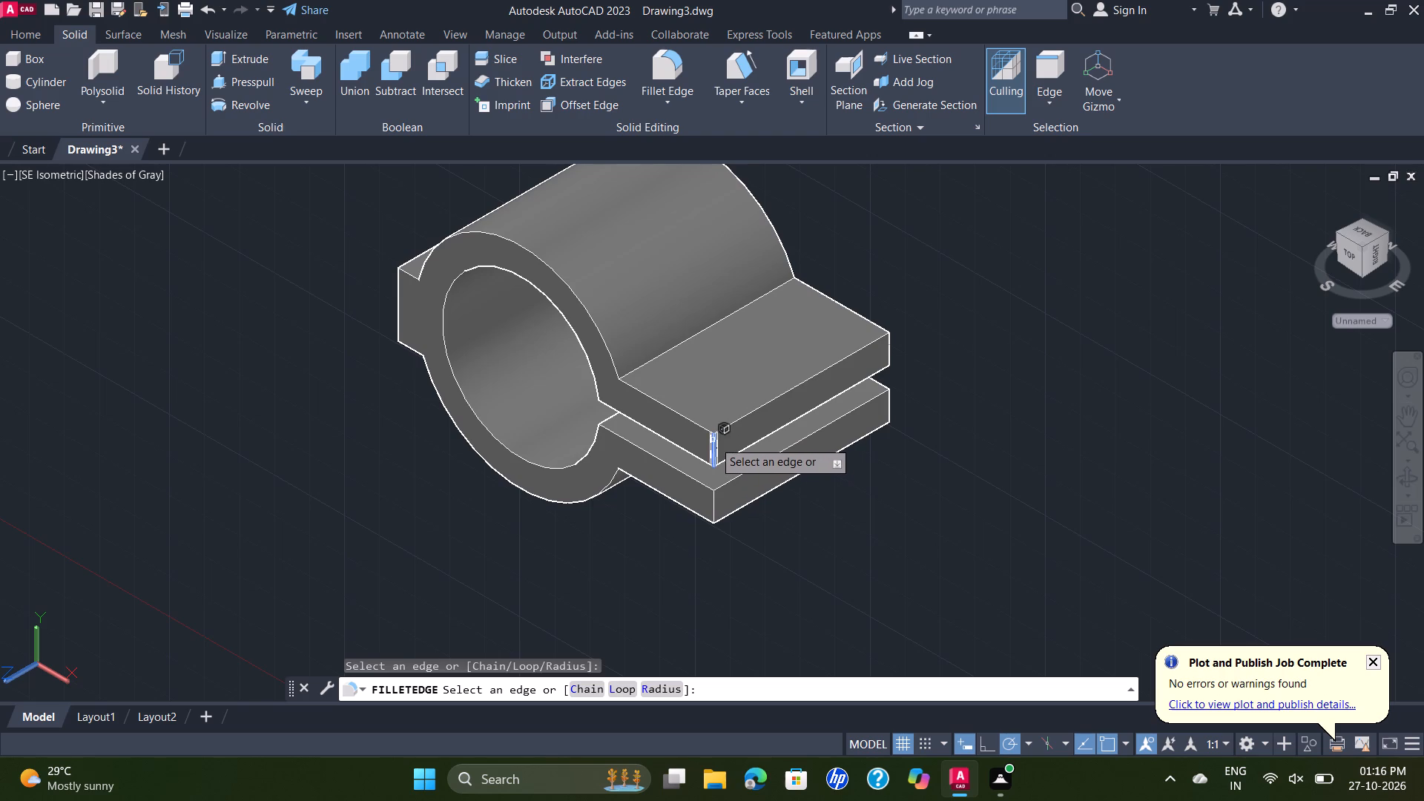
click(682, 685)
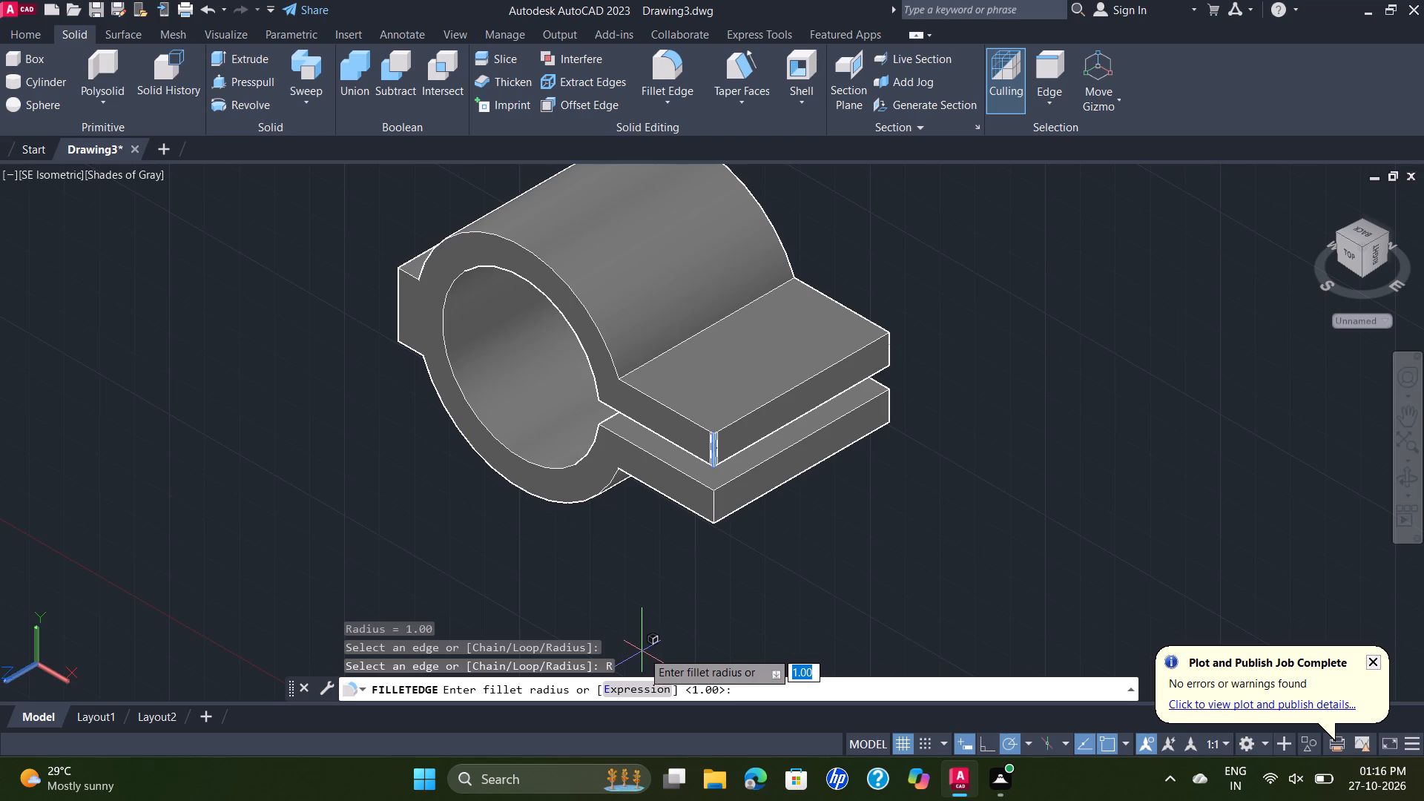
key(5)
key(Return)
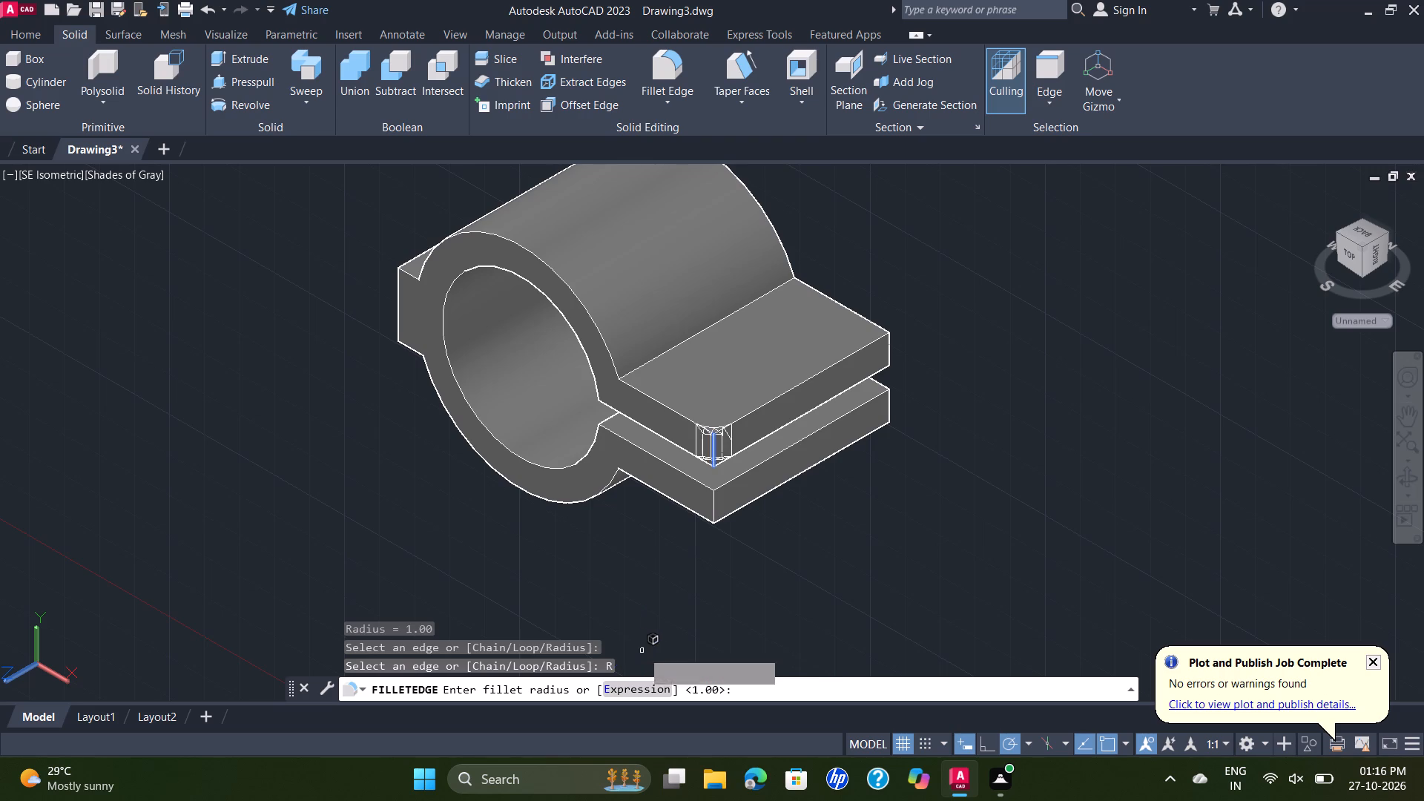
key(Return)
click(1202, 279)
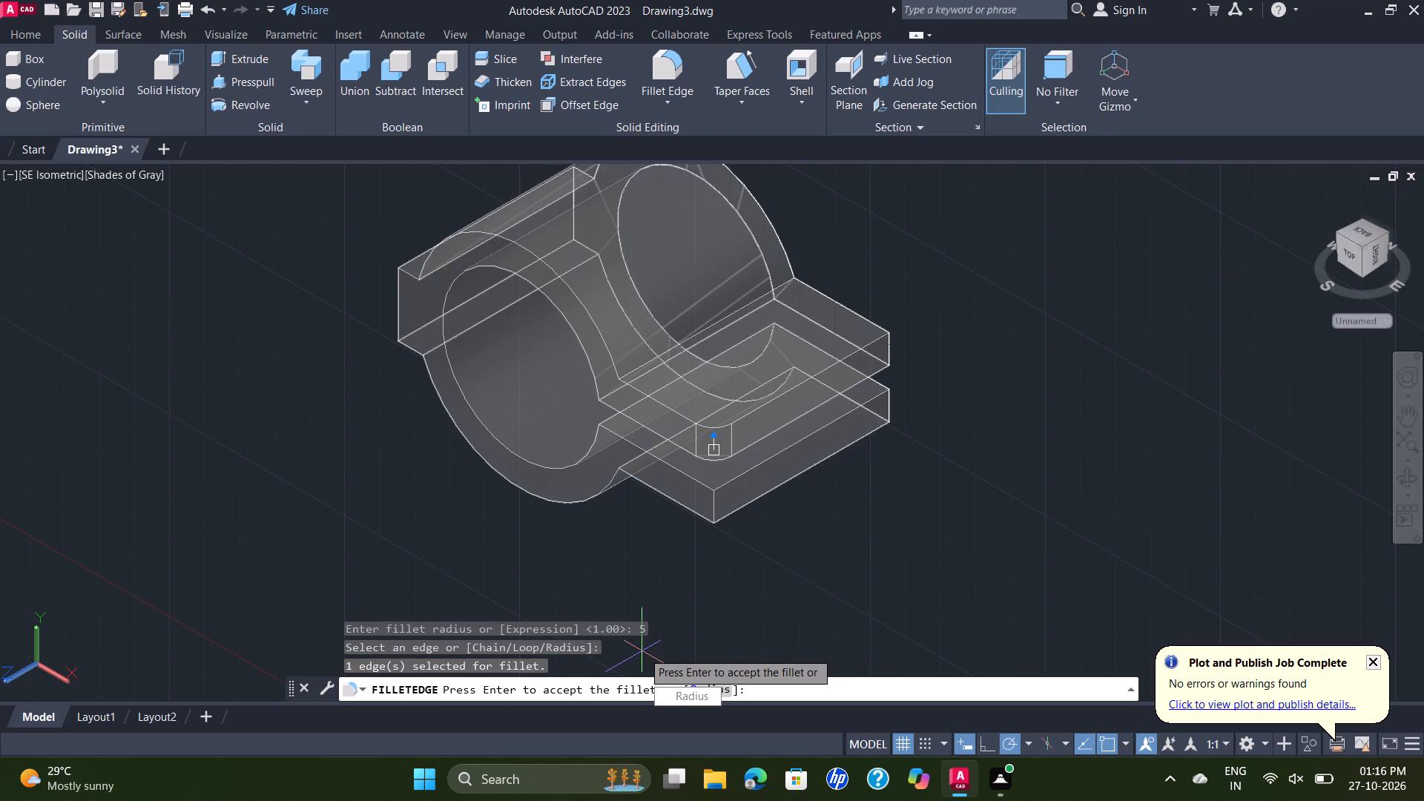
click(1174, 295)
right_click(1176, 295)
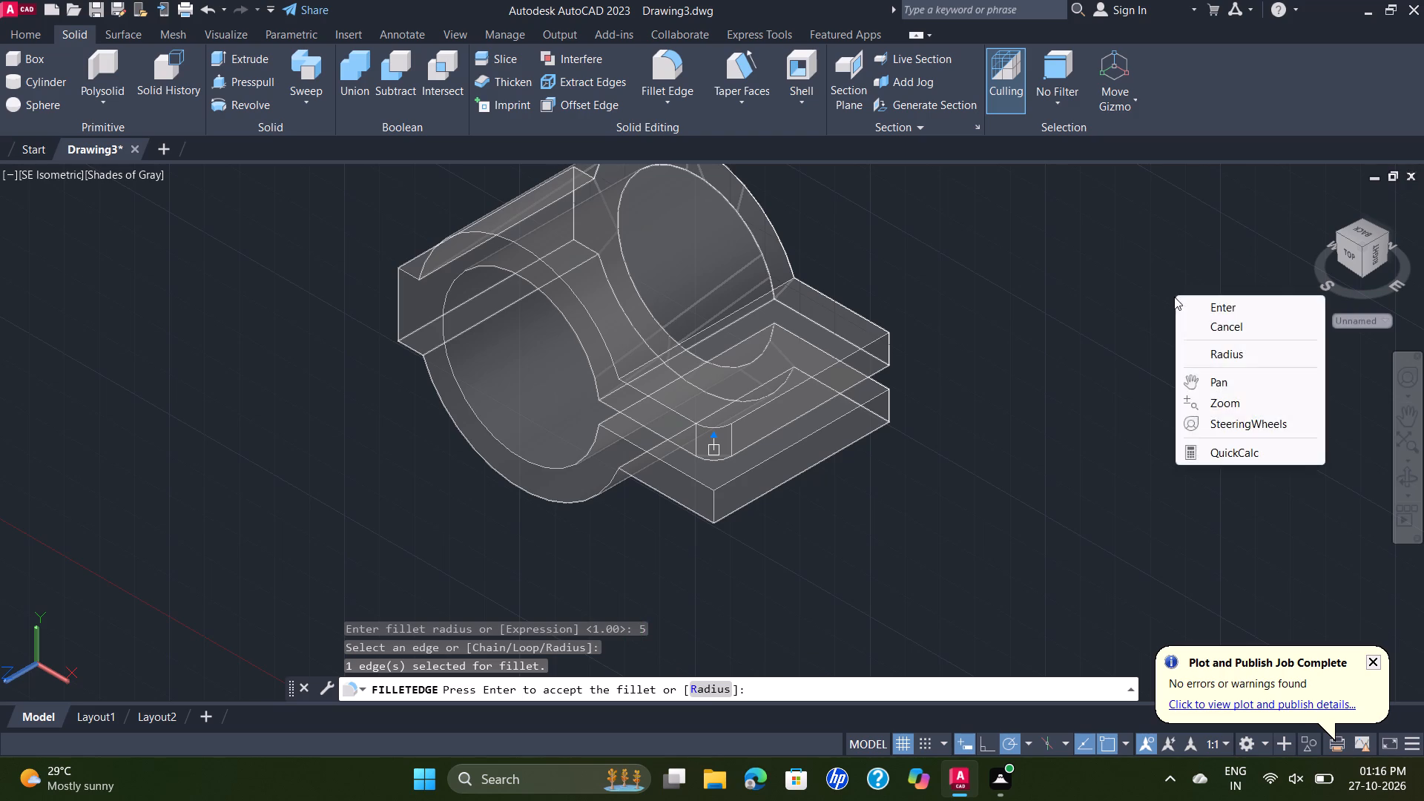
key(Return)
key(Return)
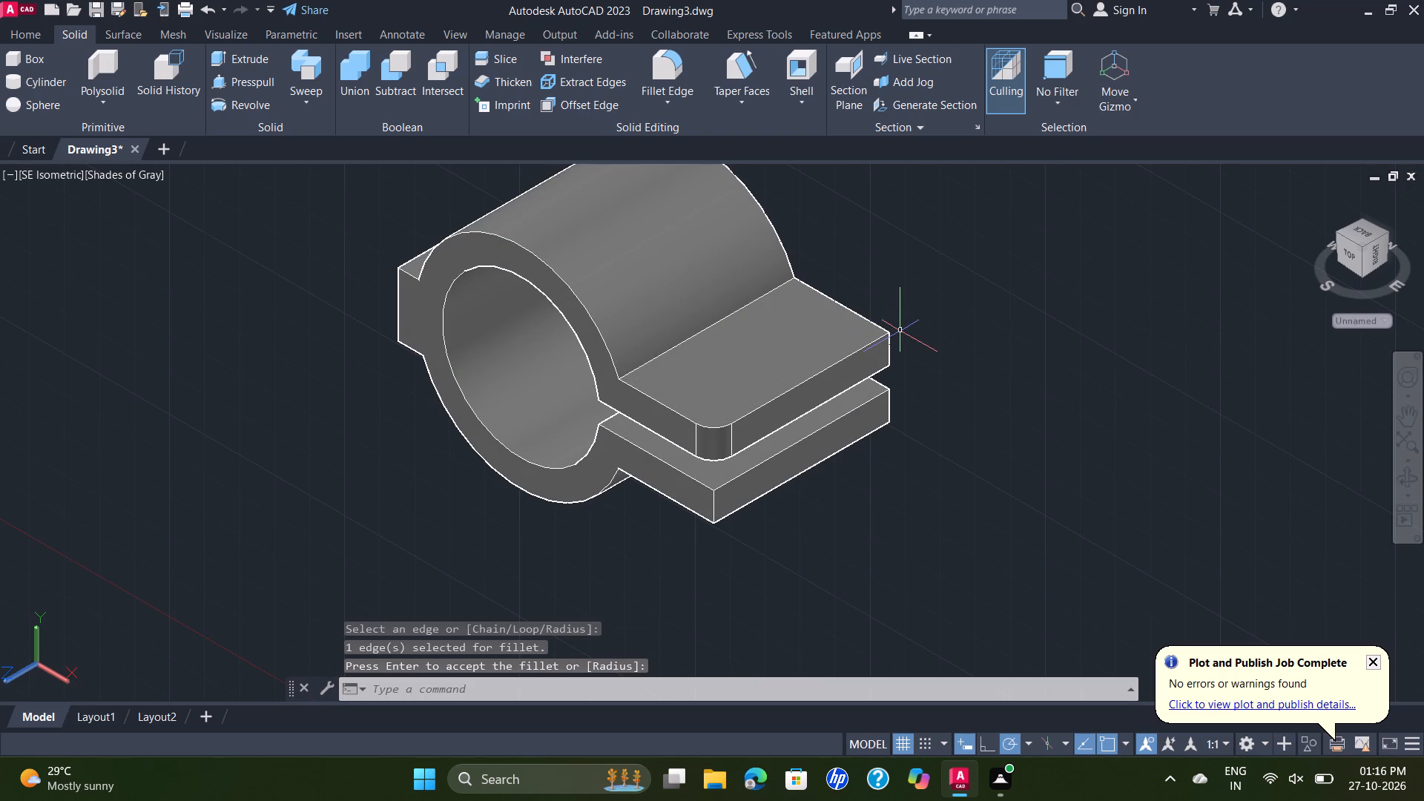
Fillet the front vertical corner edge of the slotted arm's lower plate with radius 5.
key(space)
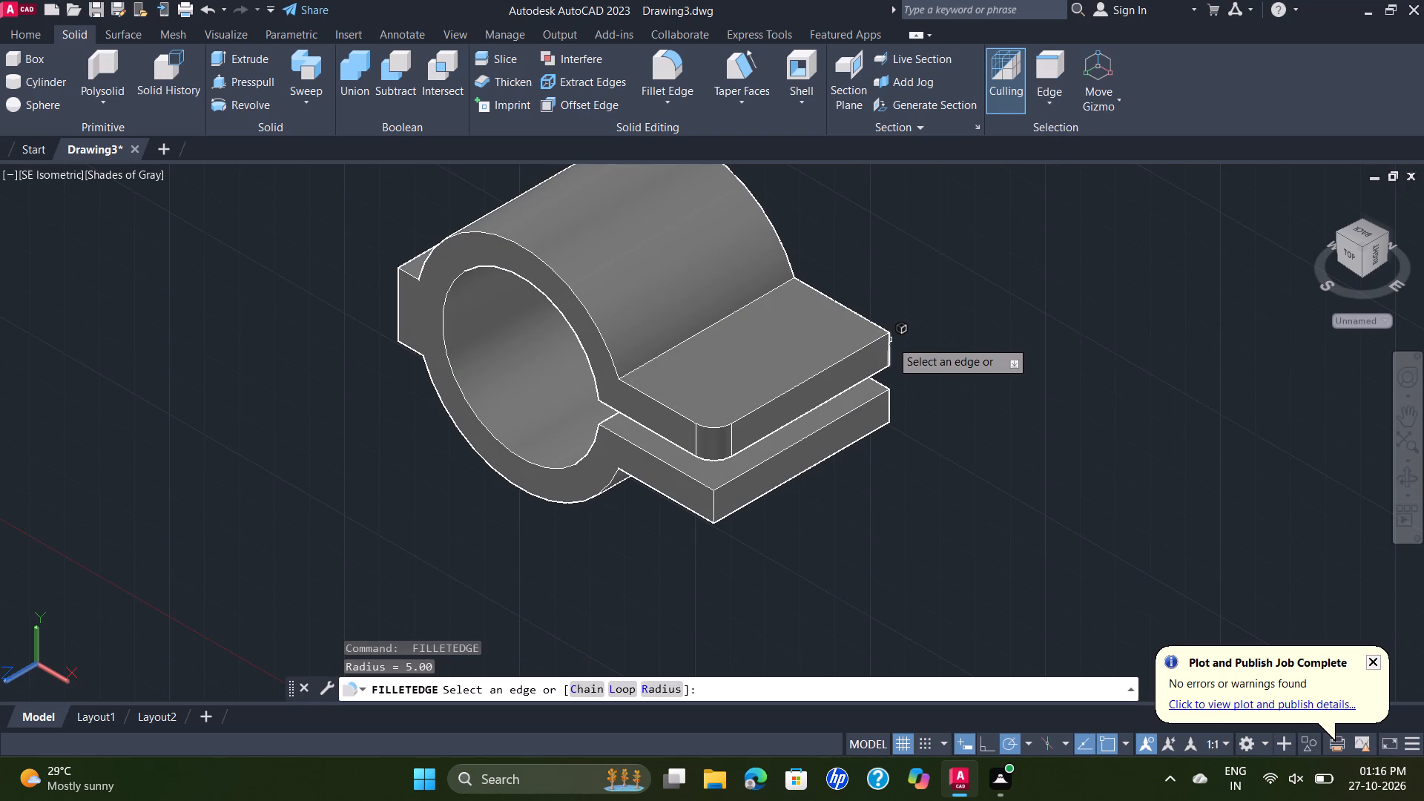
click(891, 340)
click(889, 352)
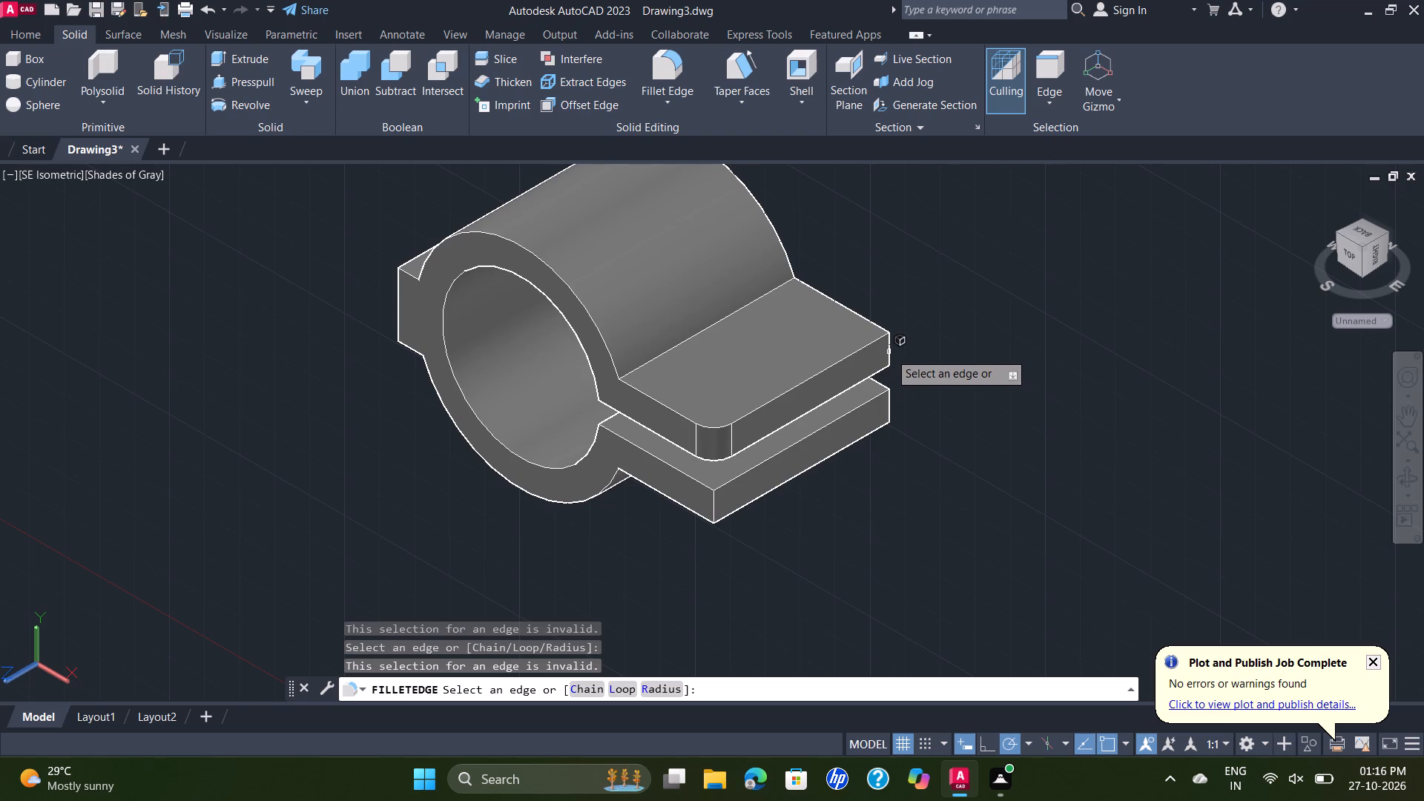
click(889, 352)
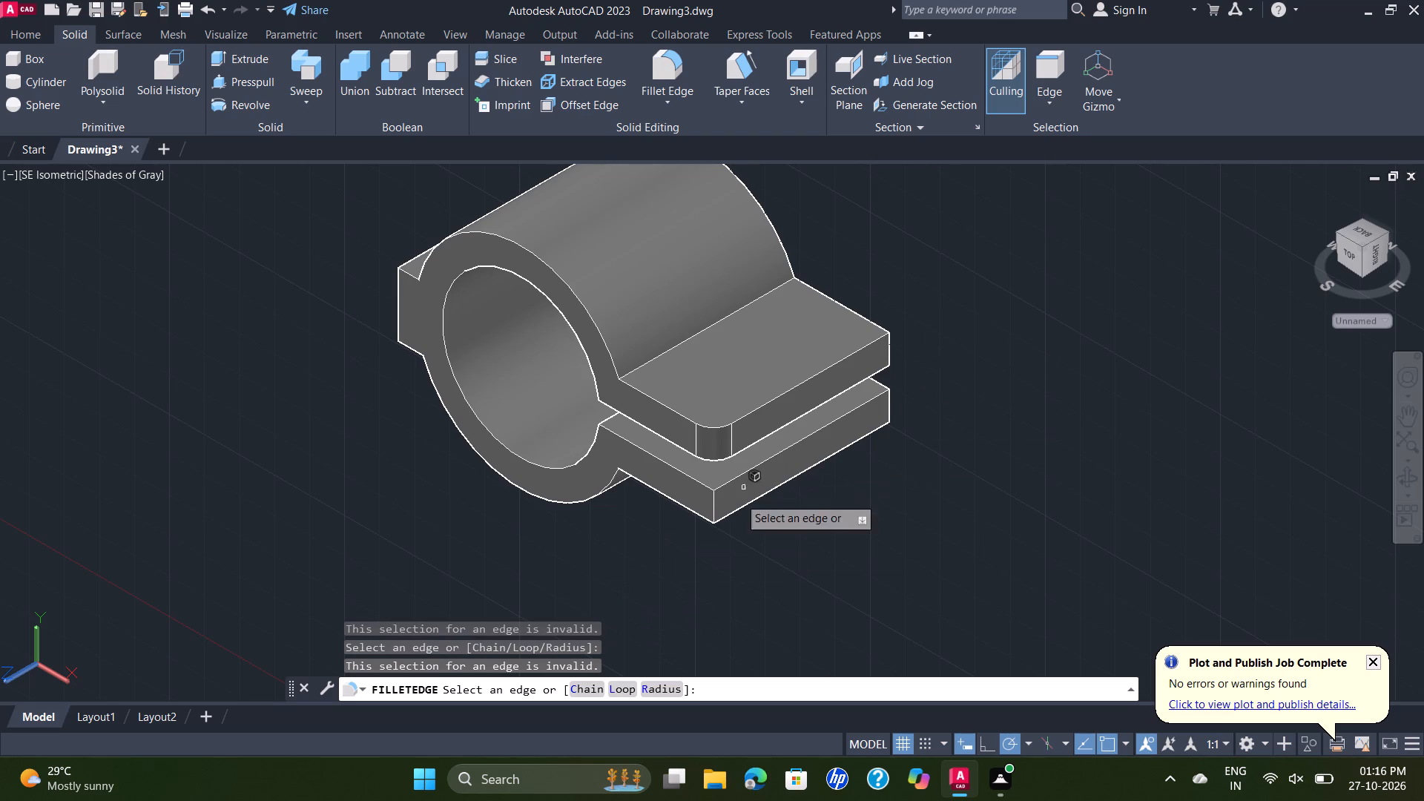
click(716, 522)
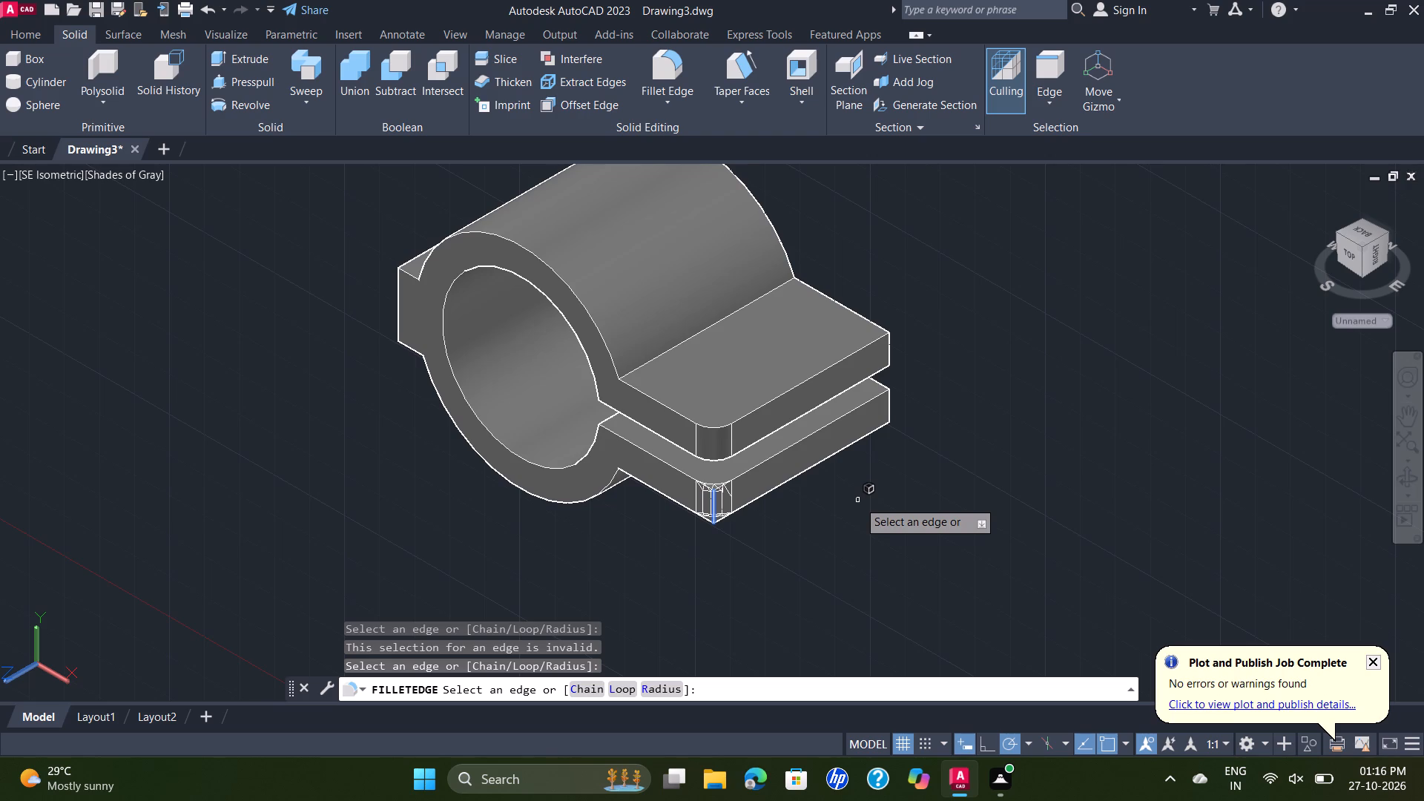
key(Return)
key(Return)
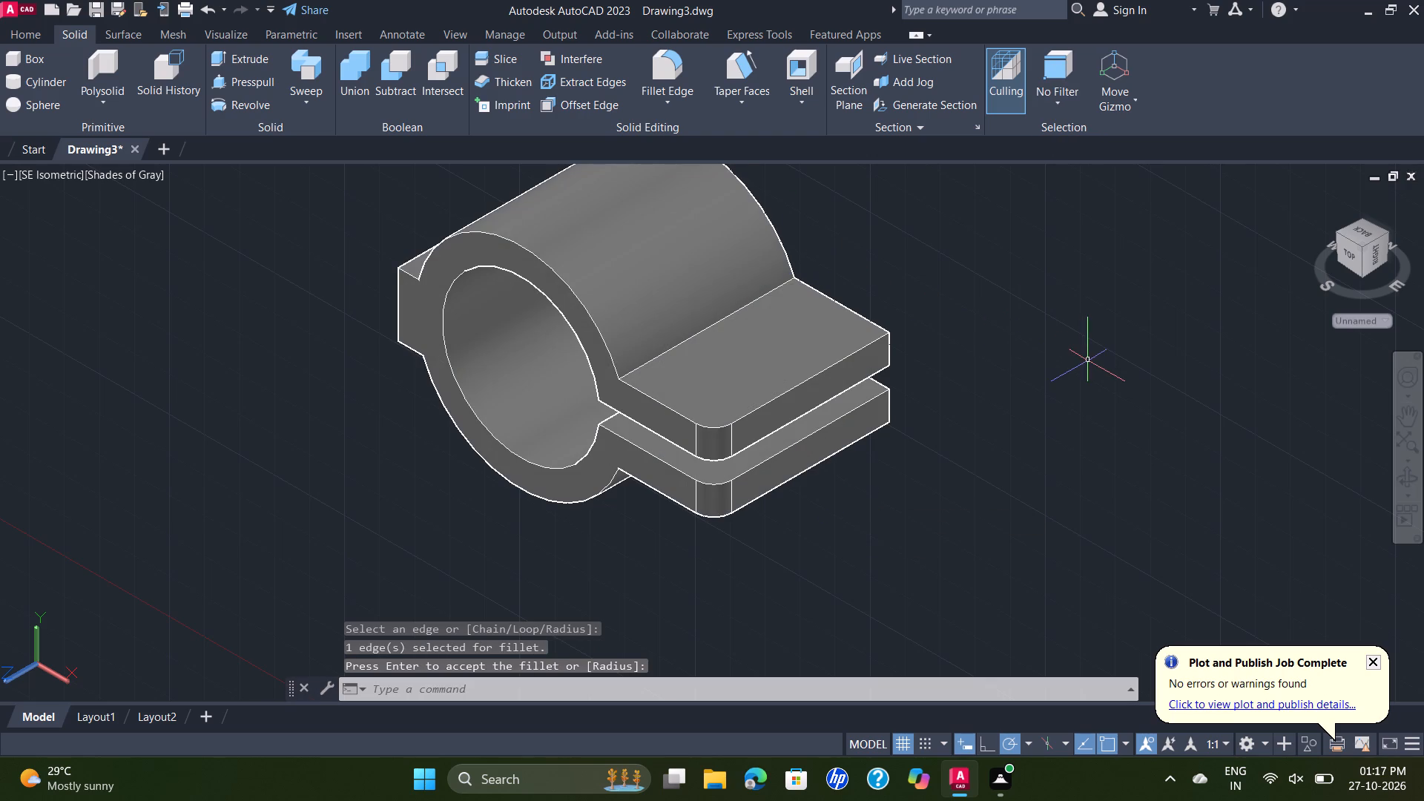
Move the clamp profile outline off the solid's back face to the empty space behind the body.
shift+middle_drag(1090, 362, 974, 384)
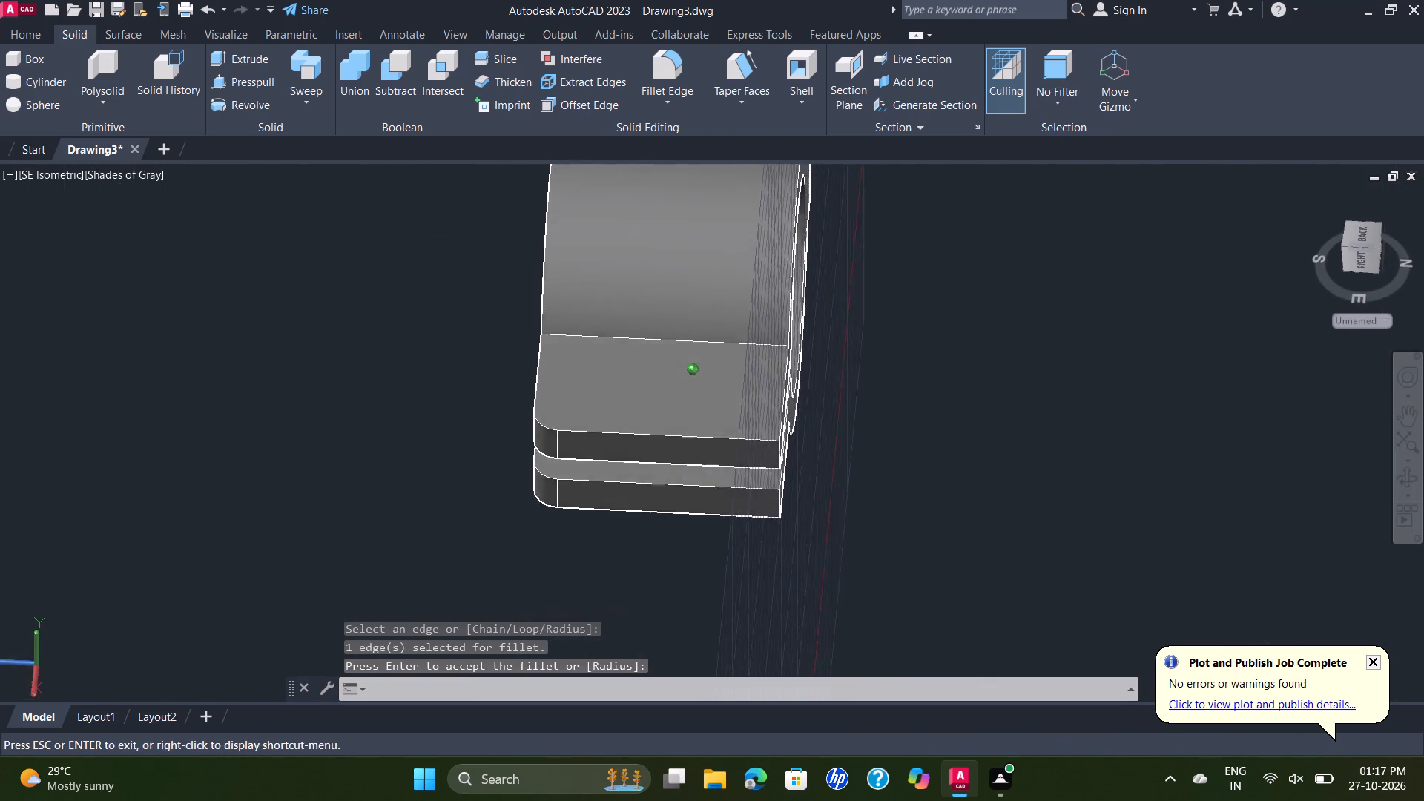
shift+middle_drag(974, 384, 970, 351)
shift+middle_drag(967, 332, 935, 333)
click(765, 412)
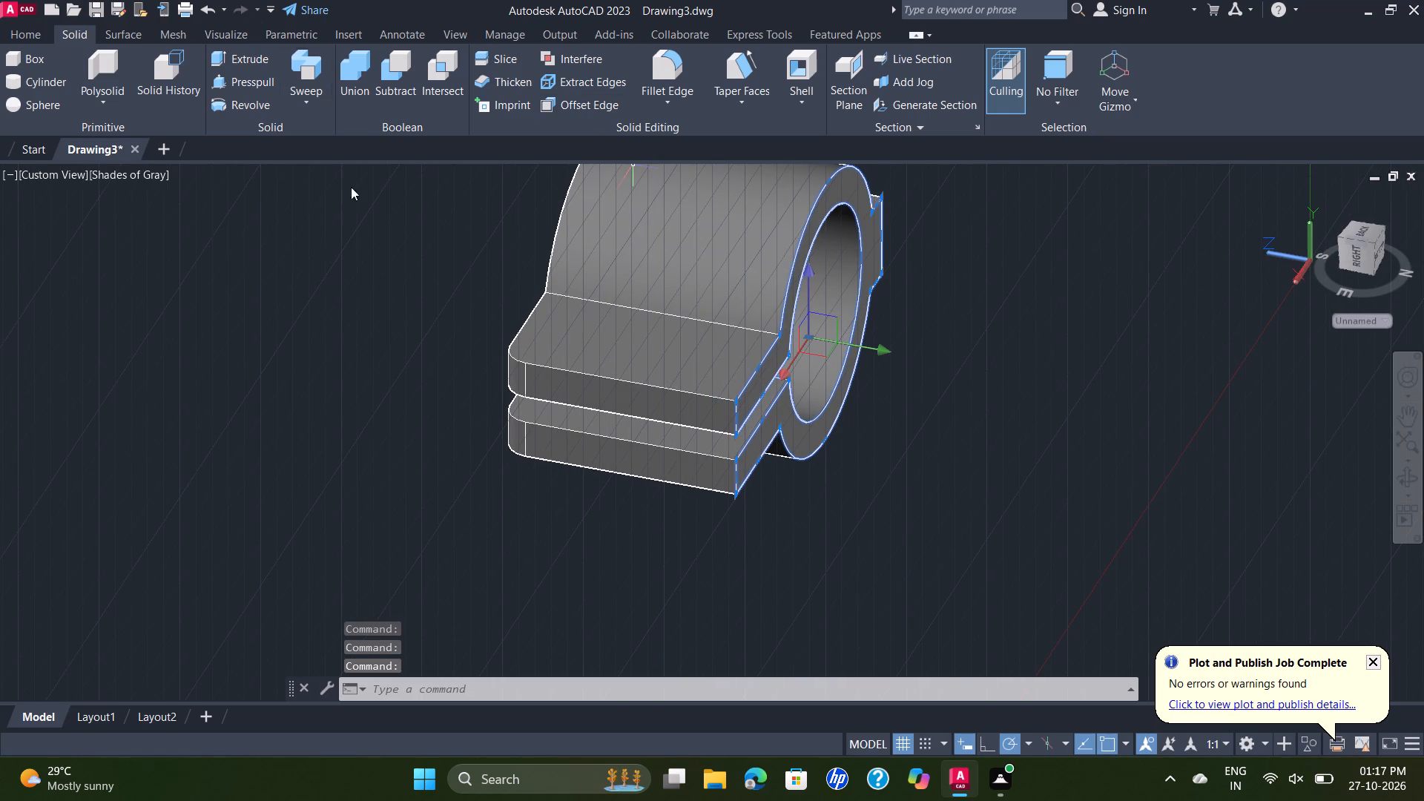
key(m)
key(Return)
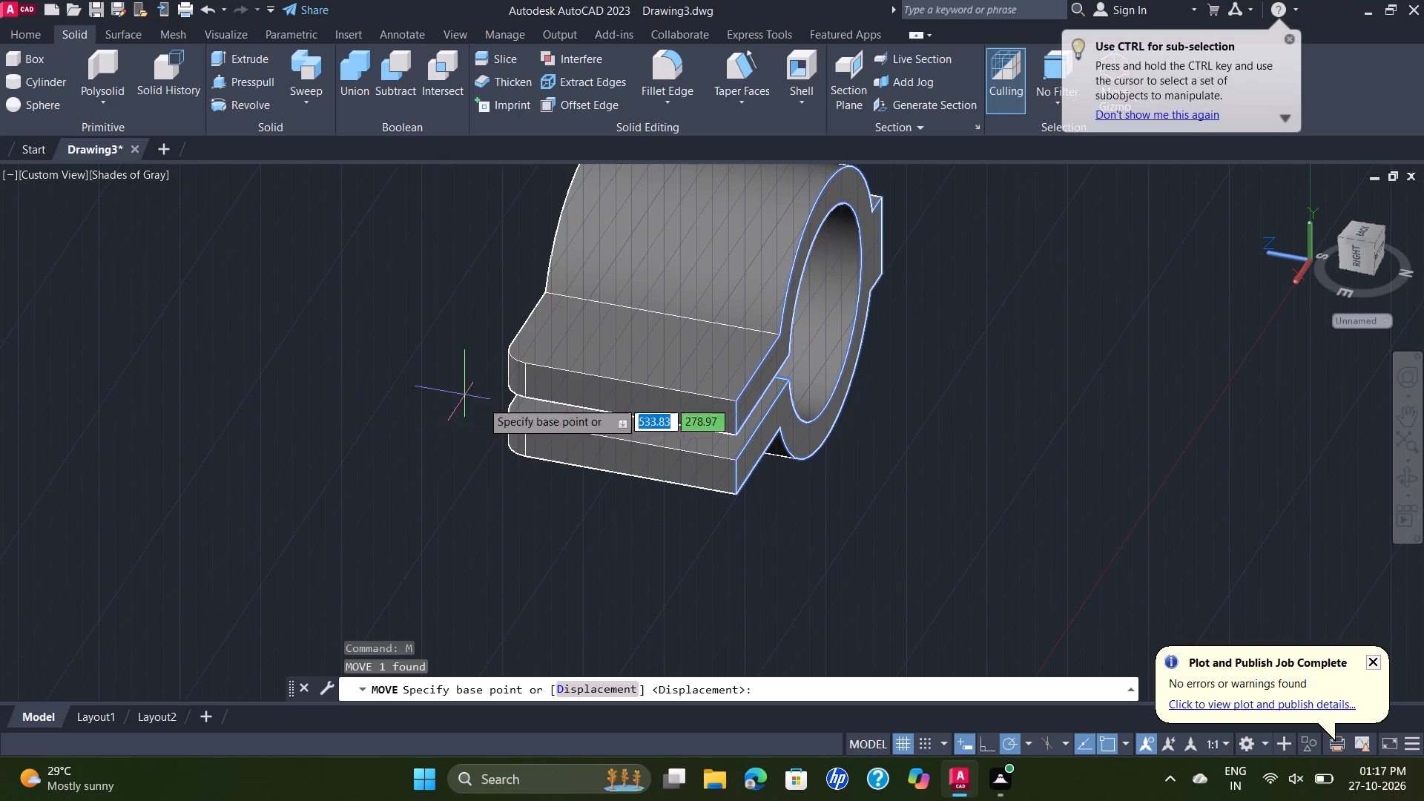
click(779, 372)
click(1040, 427)
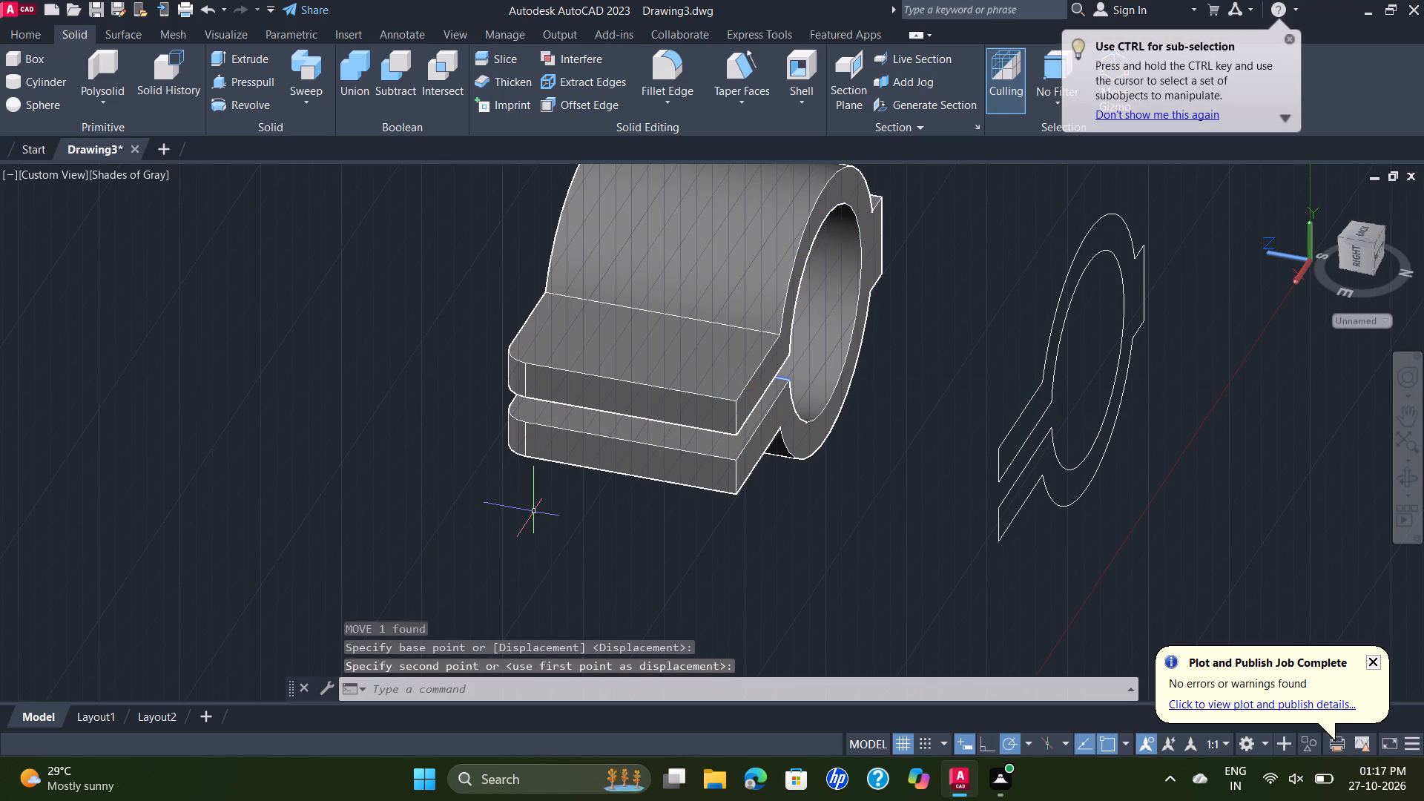
Fillet the rear vertical corner edges of the slotted arm's upper and lower plates with radius 5.
click(687, 50)
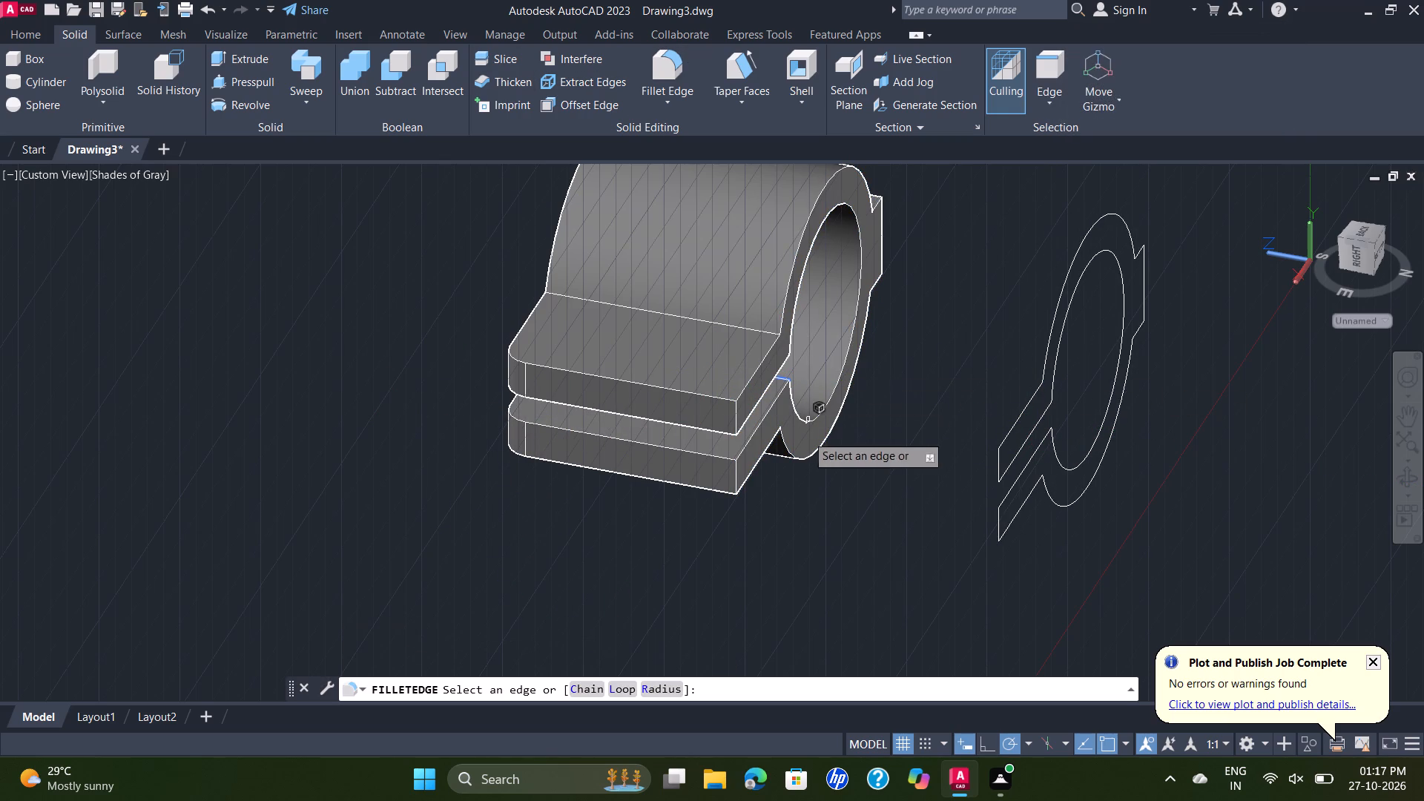
click(737, 419)
key(Return)
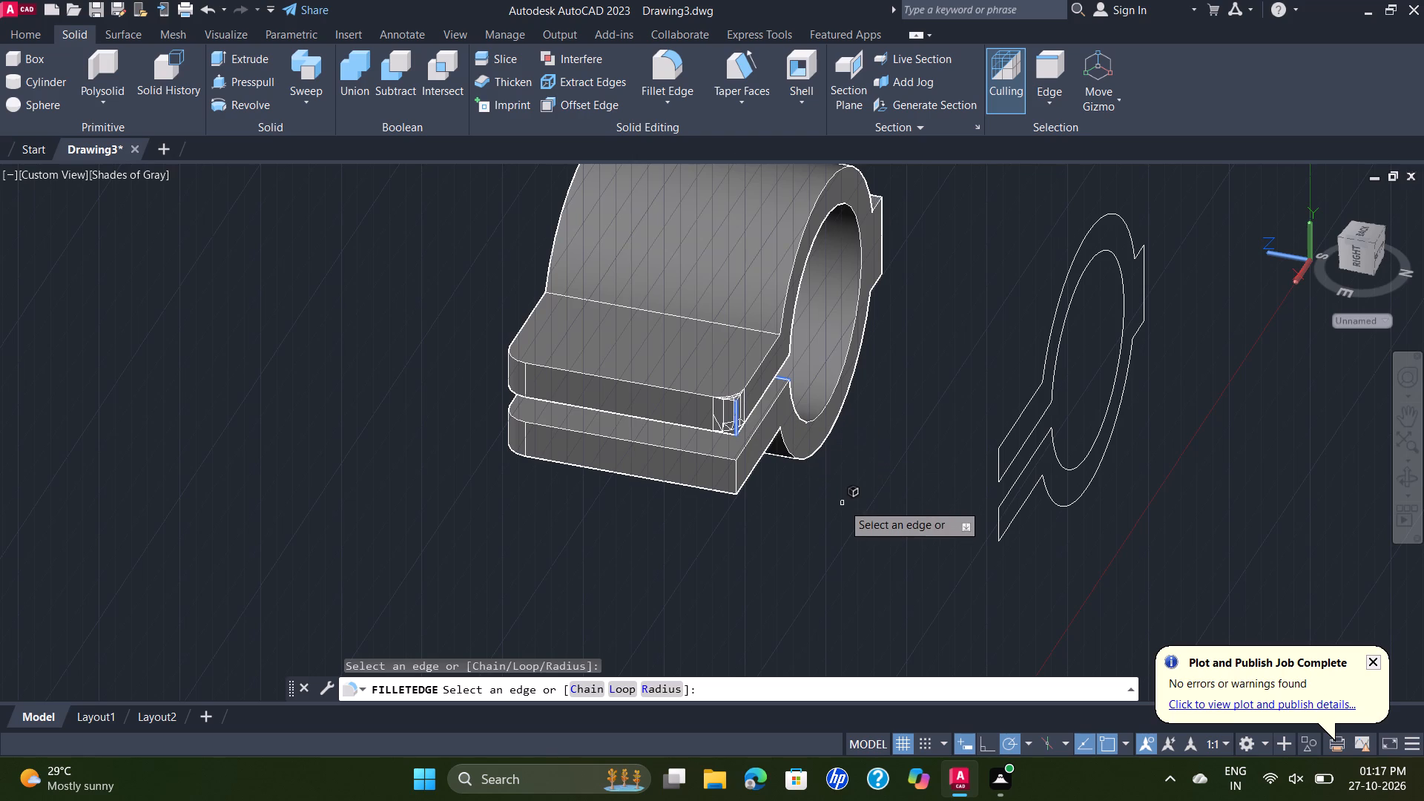
key(Return)
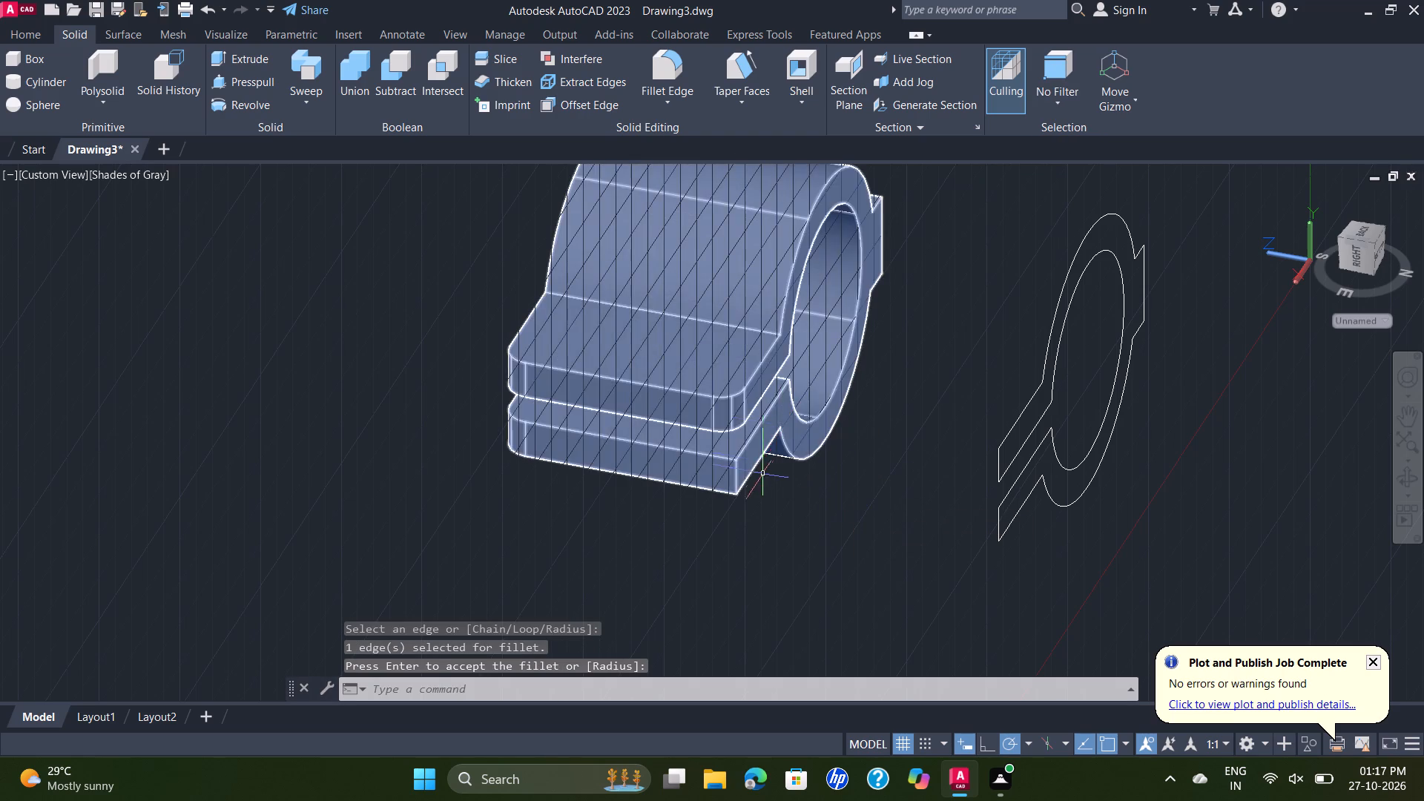
key(space)
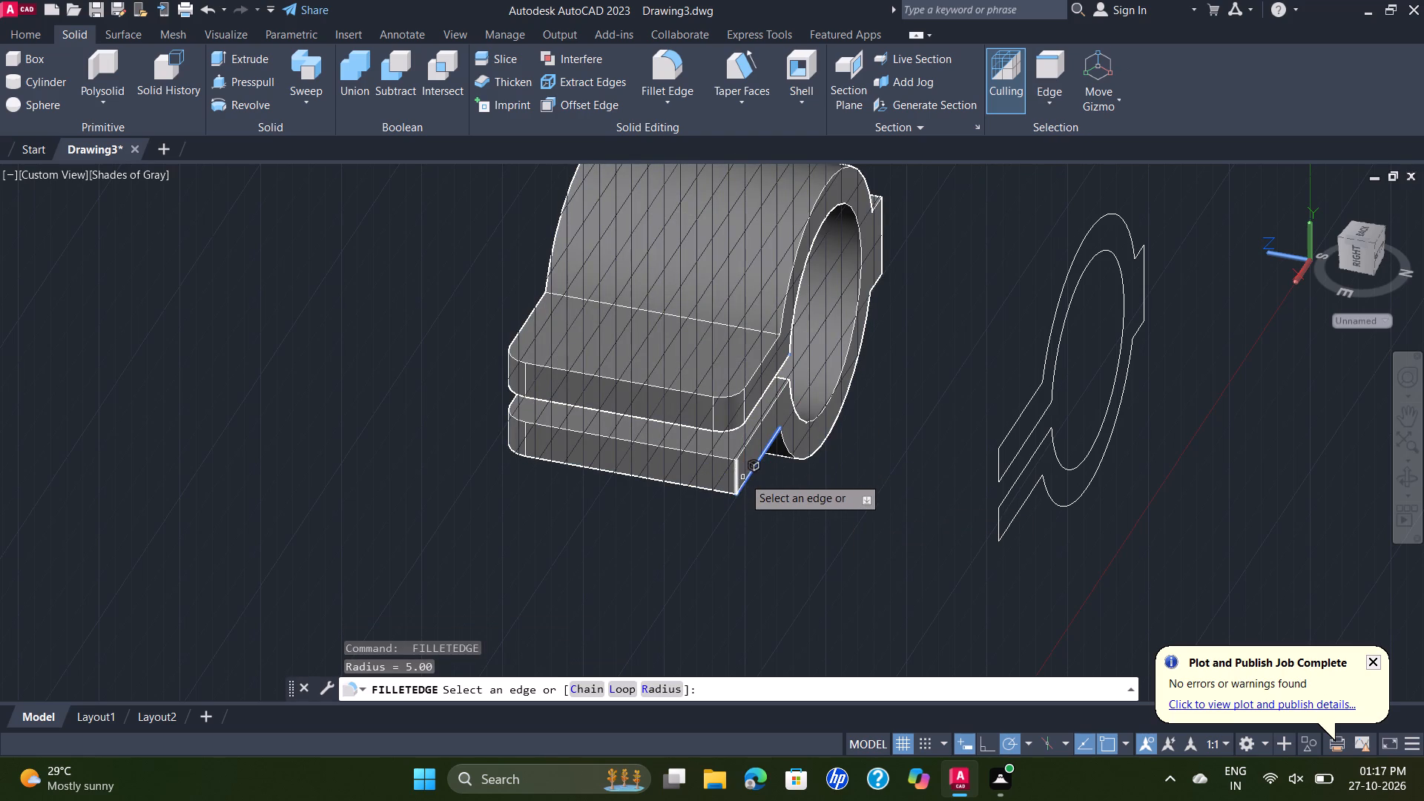
click(738, 477)
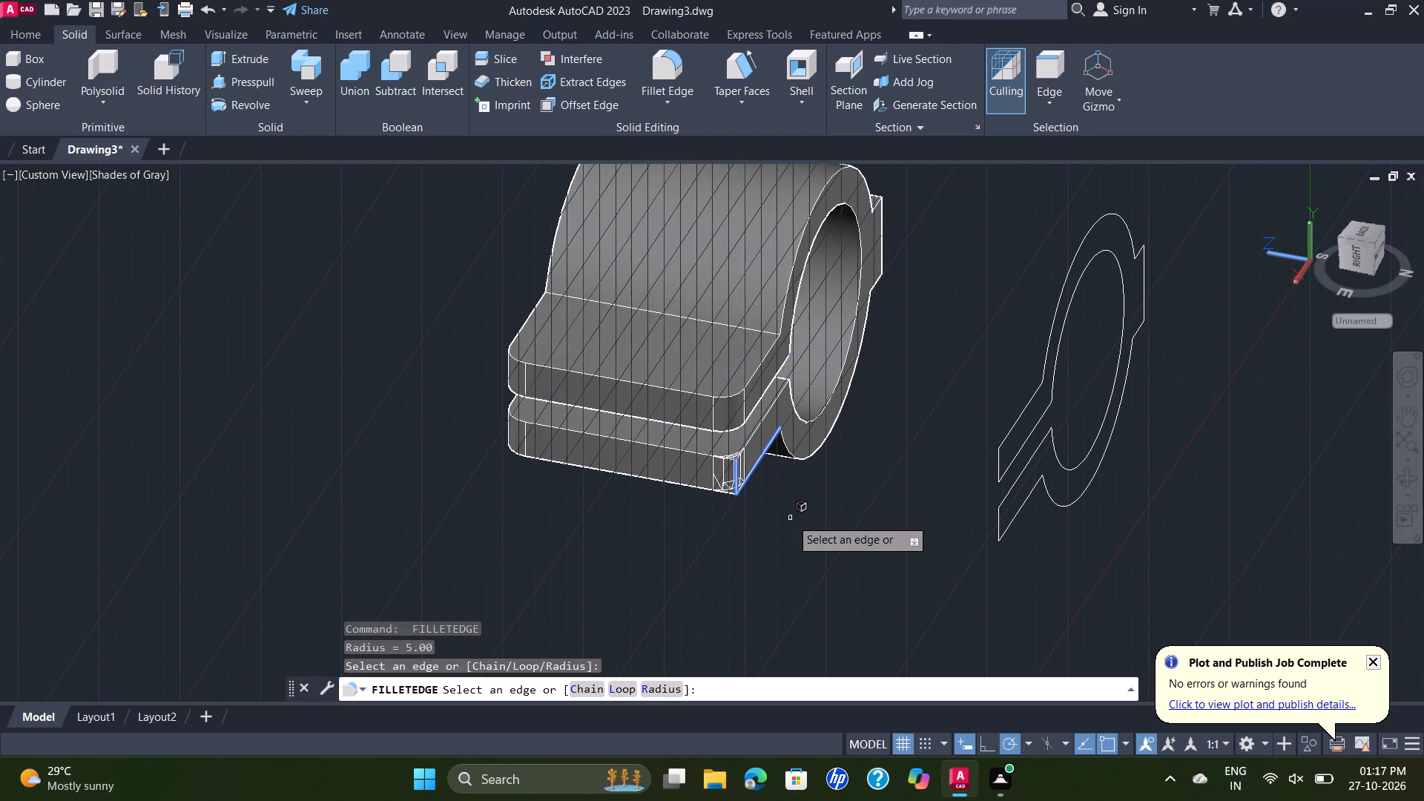
click(791, 518)
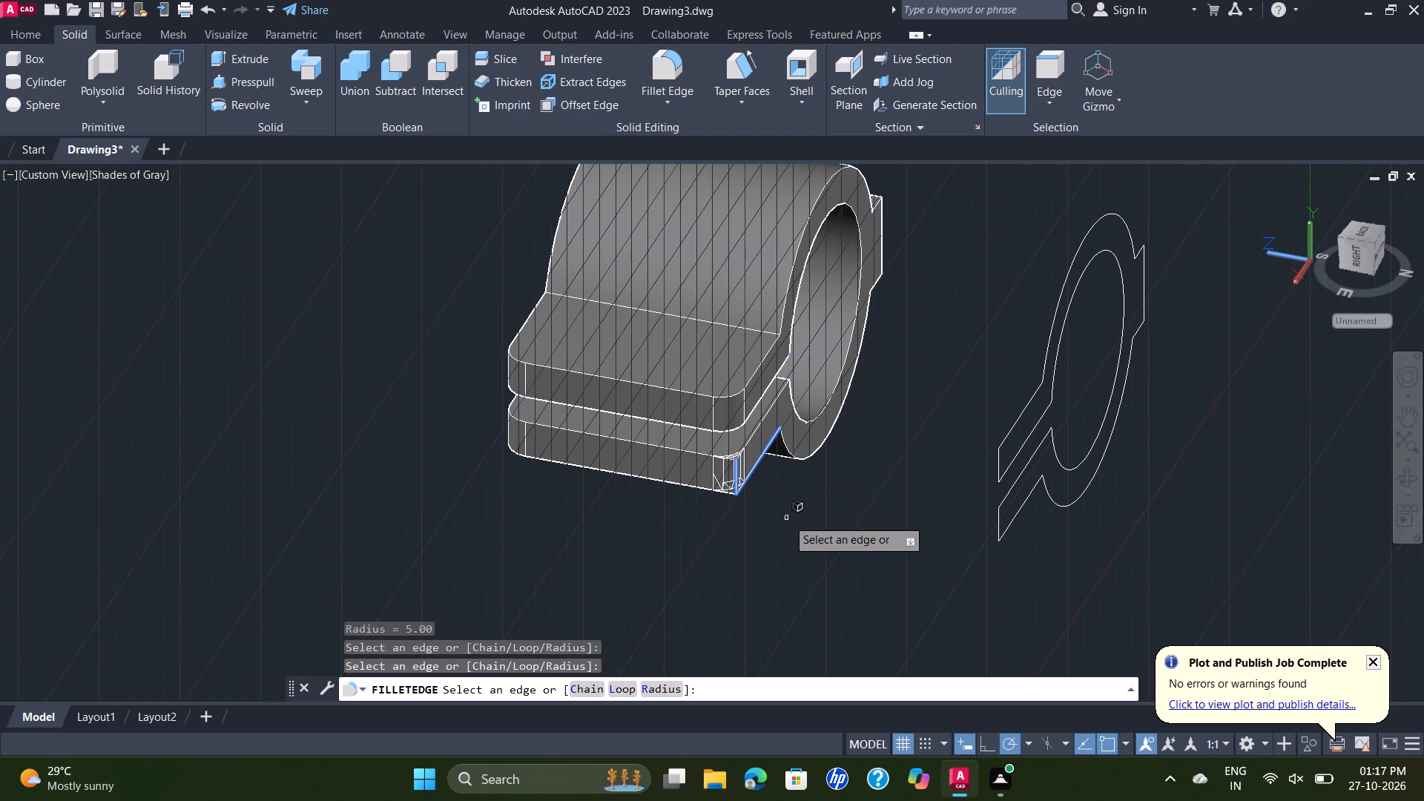
click(787, 518)
key(Return)
key(Return)
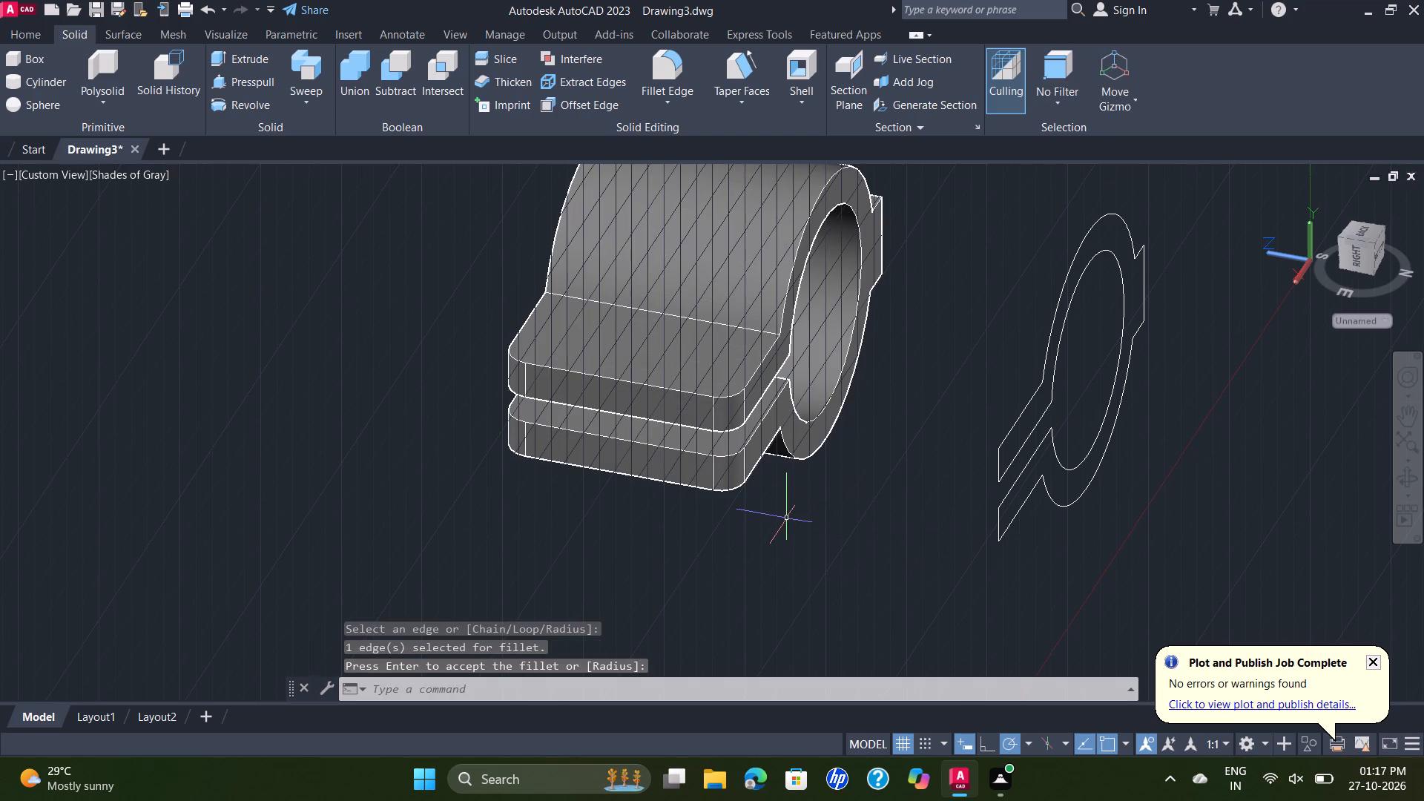
key(Escape)
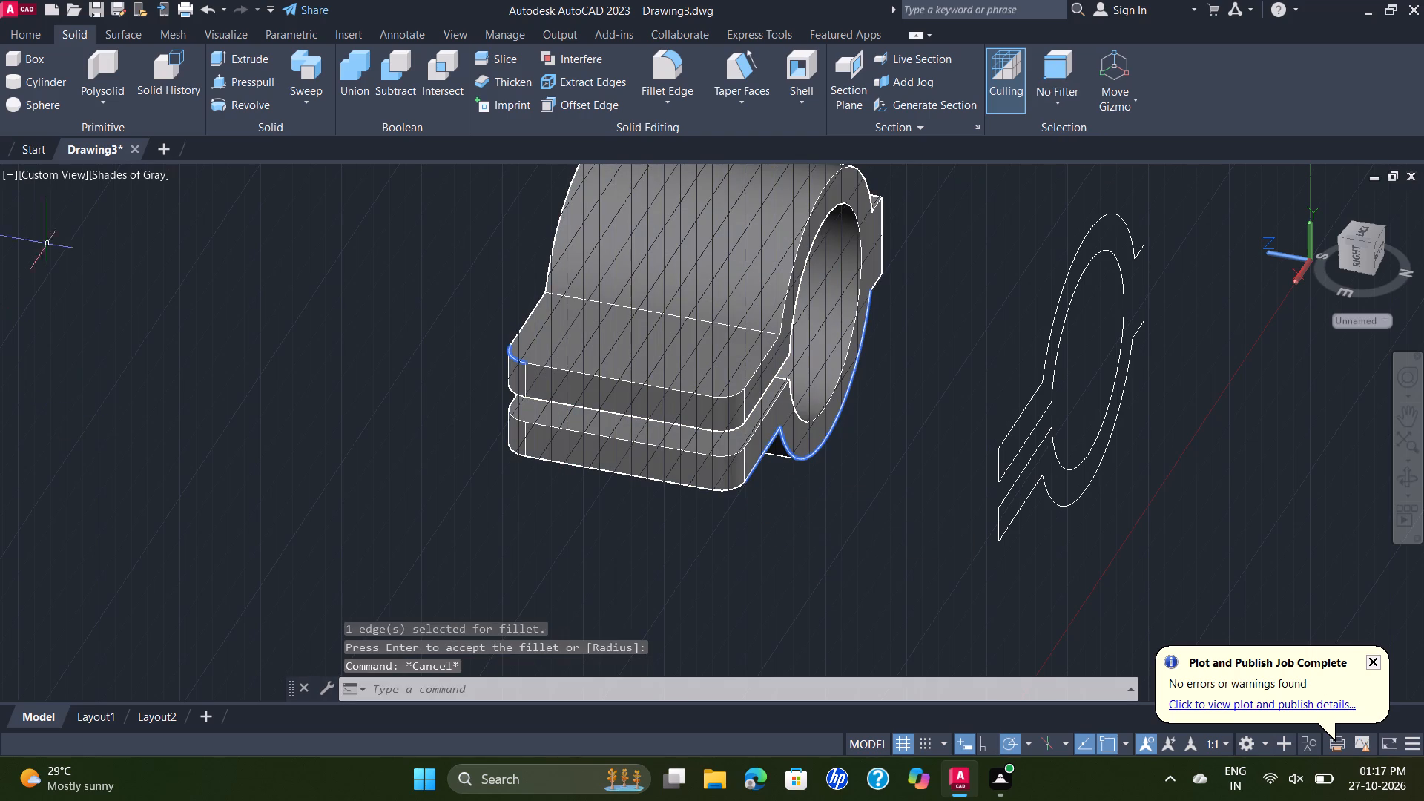
Return to the SE Isometric view and inspect the clamp's rounded arm corners.
click(54, 179)
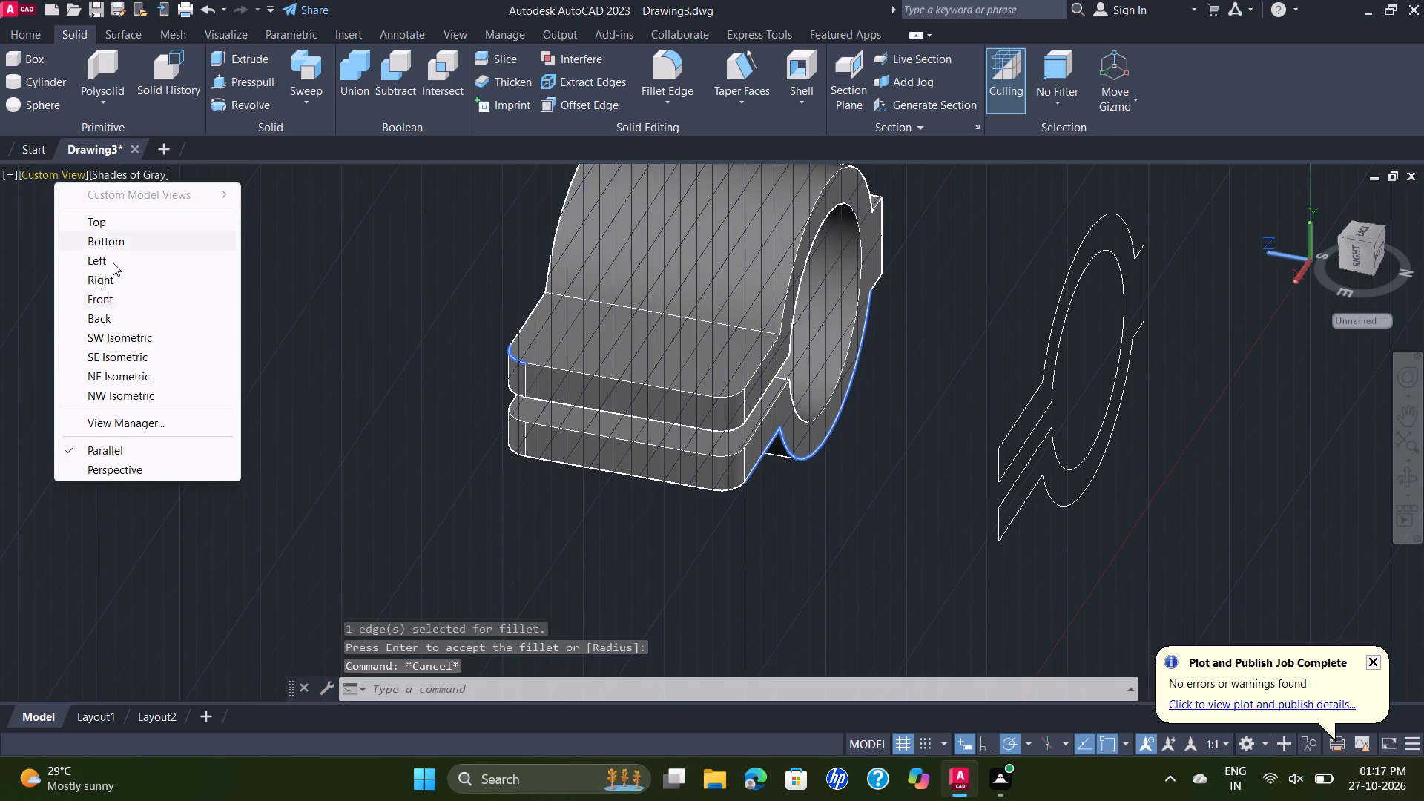
click(113, 357)
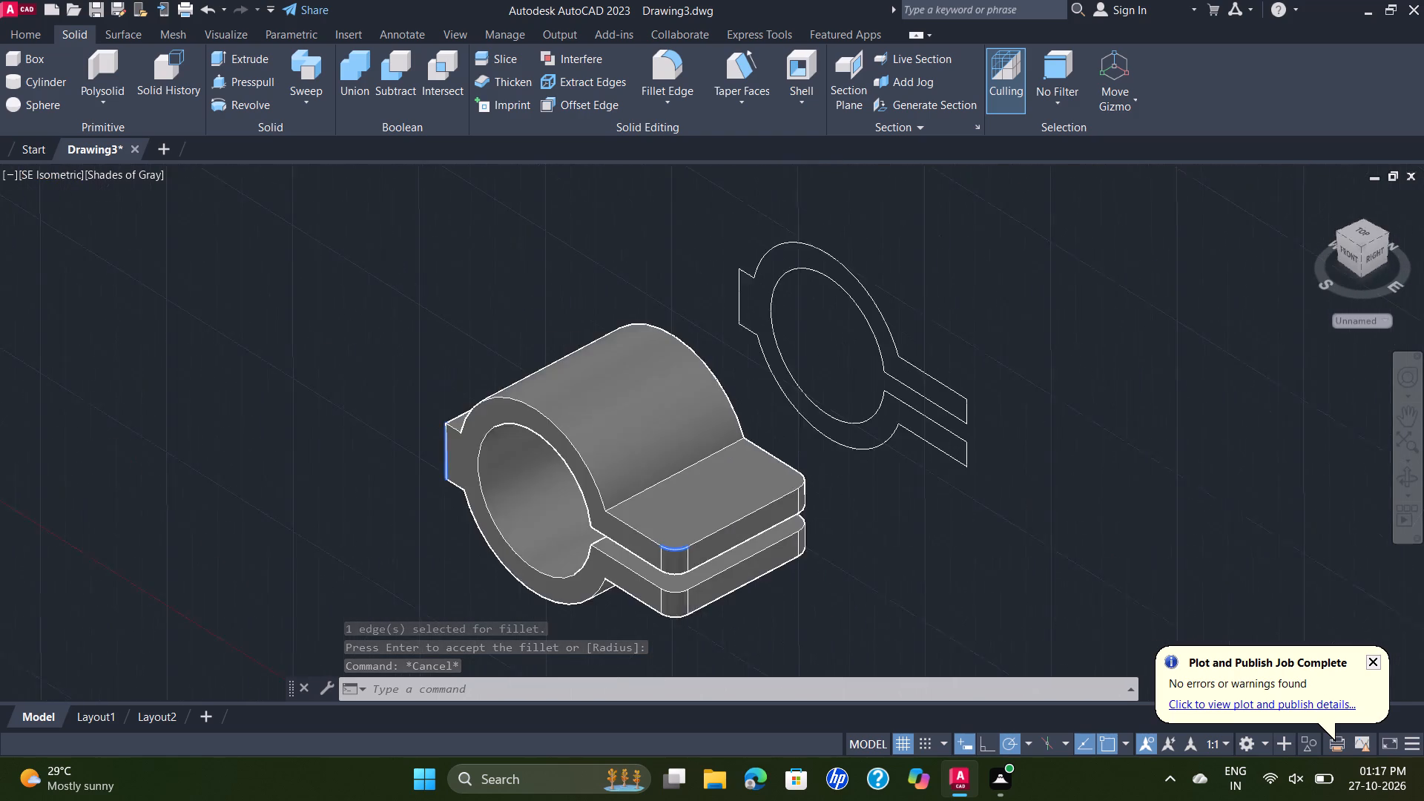
scroll(616, 461, up, 1)
middle_drag(723, 465, 732, 422)
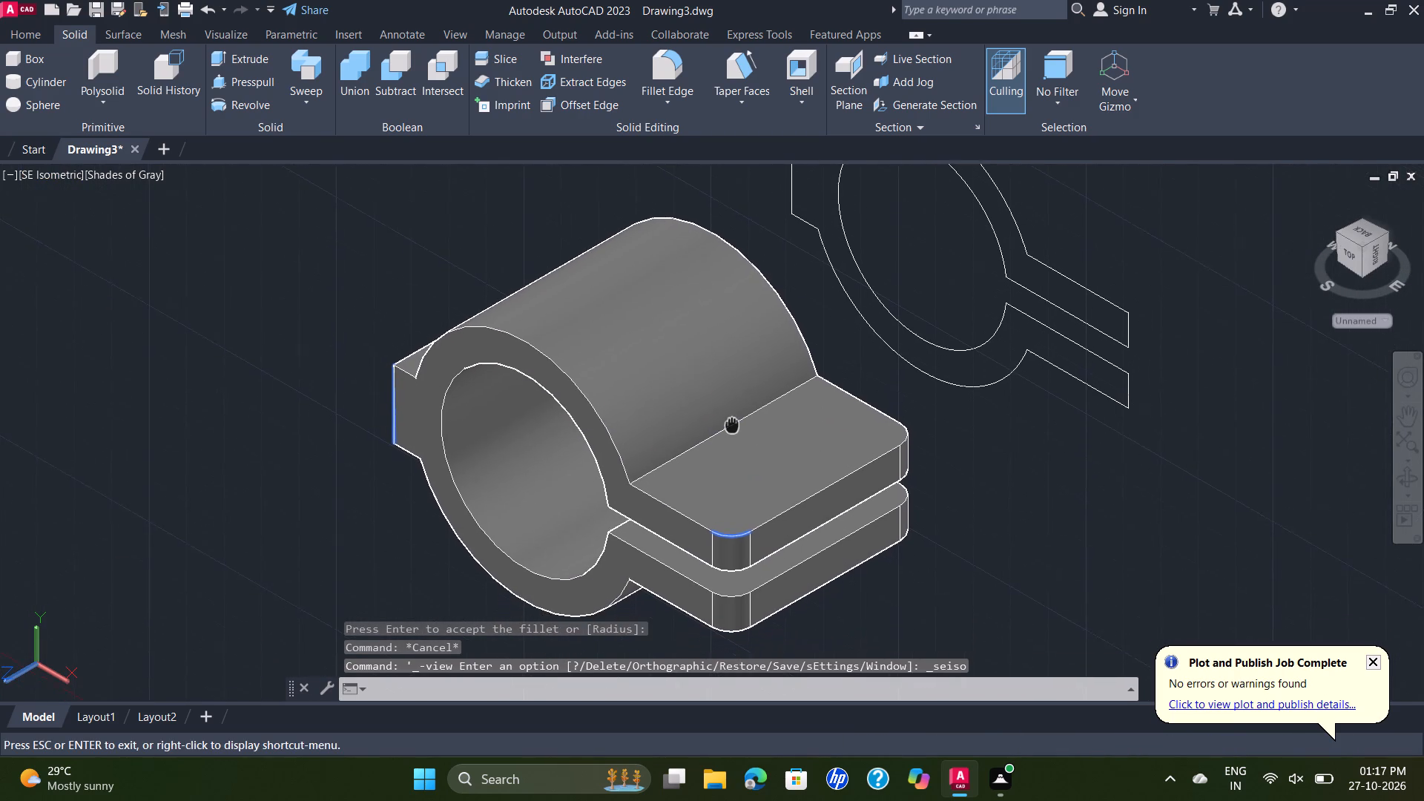
middle_drag(732, 422, 734, 395)
key(Escape)
click(721, 518)
key(Escape)
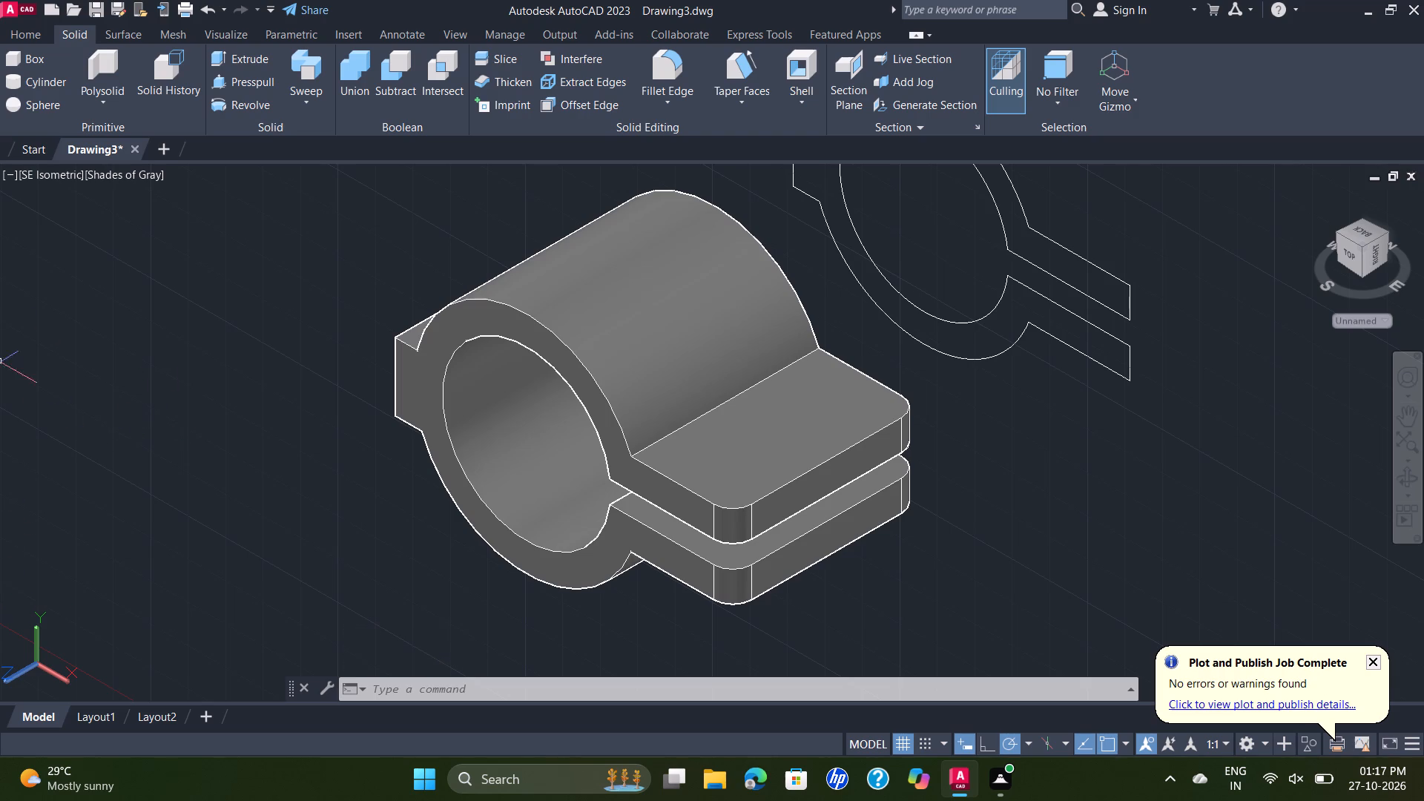
Switch to the Right view and erase the leftover clamp profile outline behind the solid.
click(65, 180)
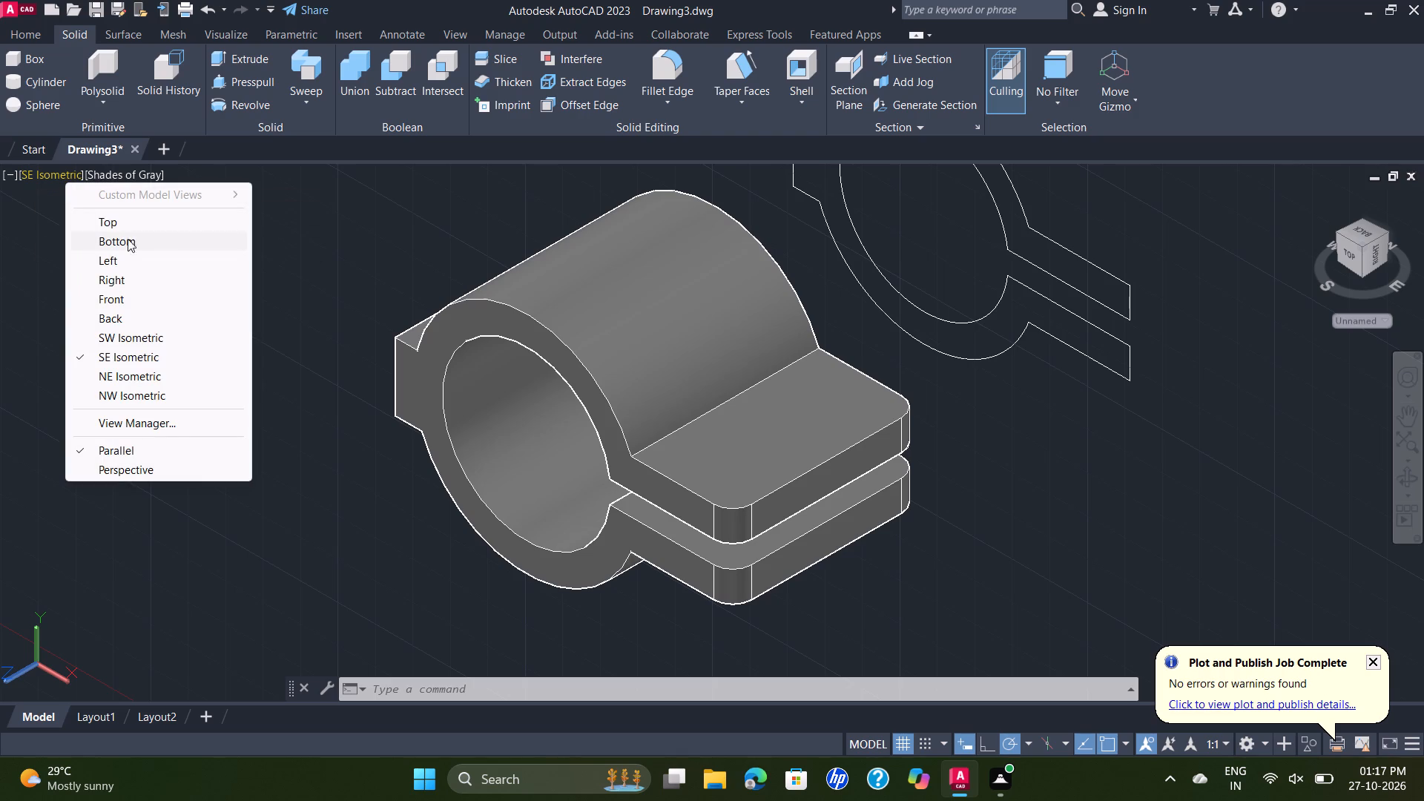
click(143, 278)
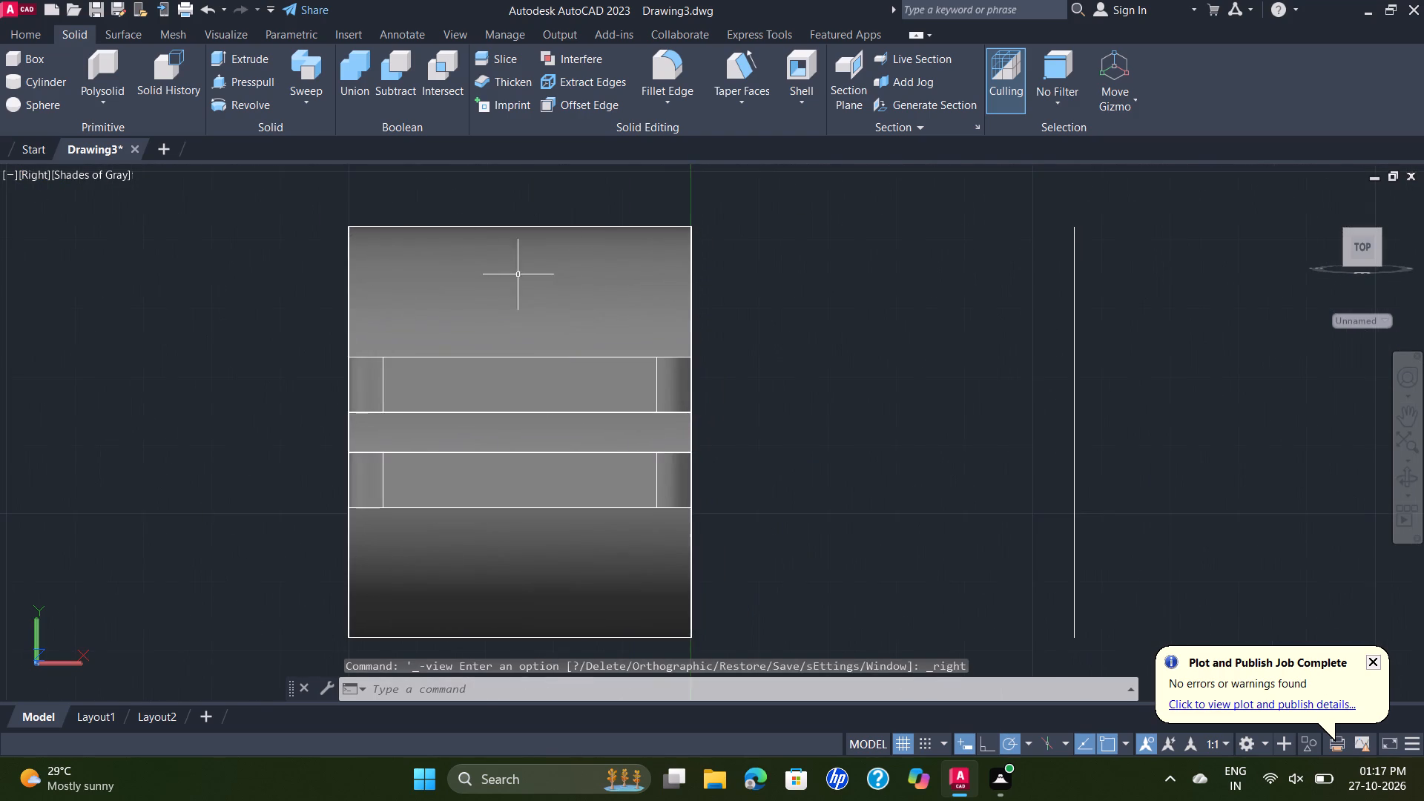
scroll(663, 267, down, 1)
middle_drag(744, 277, 740, 277)
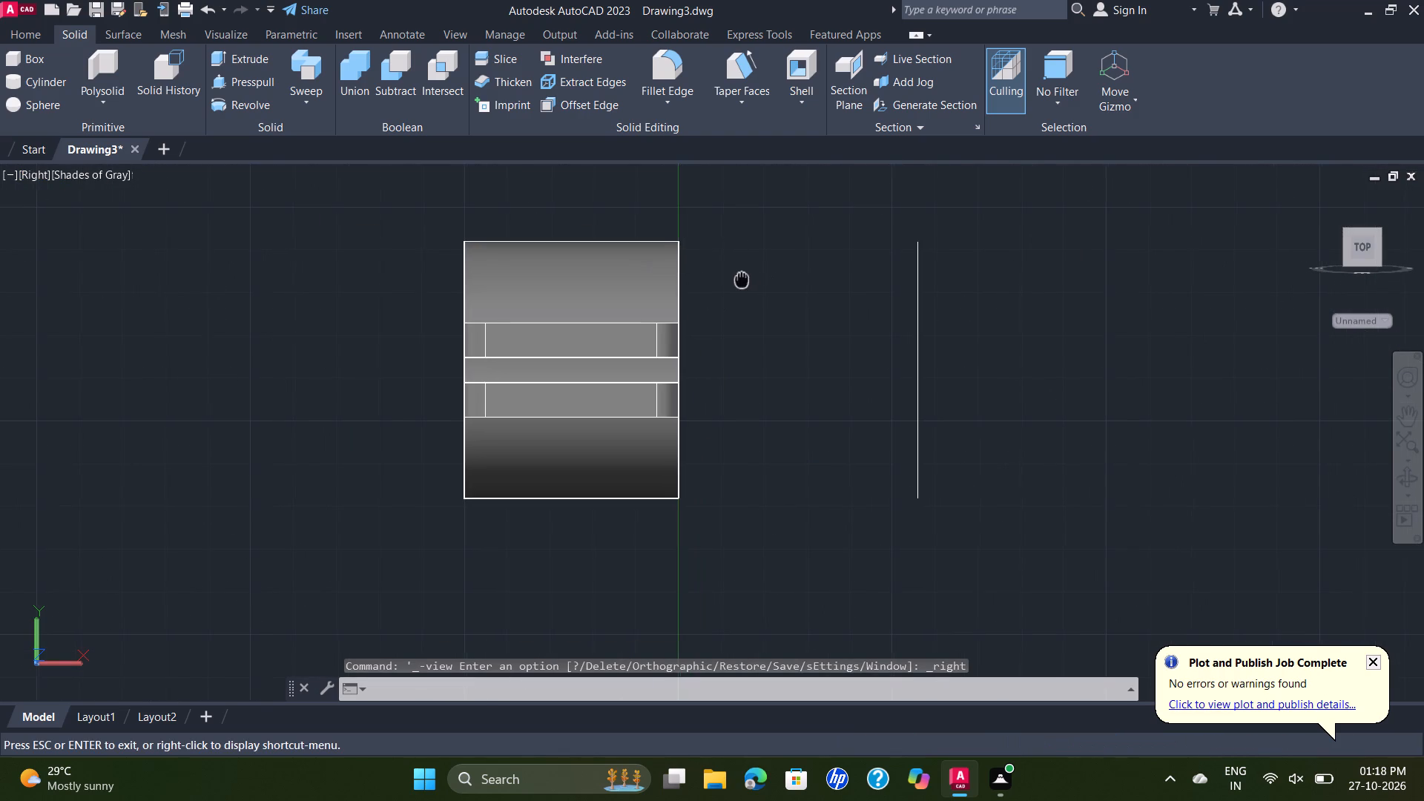
middle_drag(740, 277, 582, 277)
scroll(634, 266, down, 1)
click(756, 281)
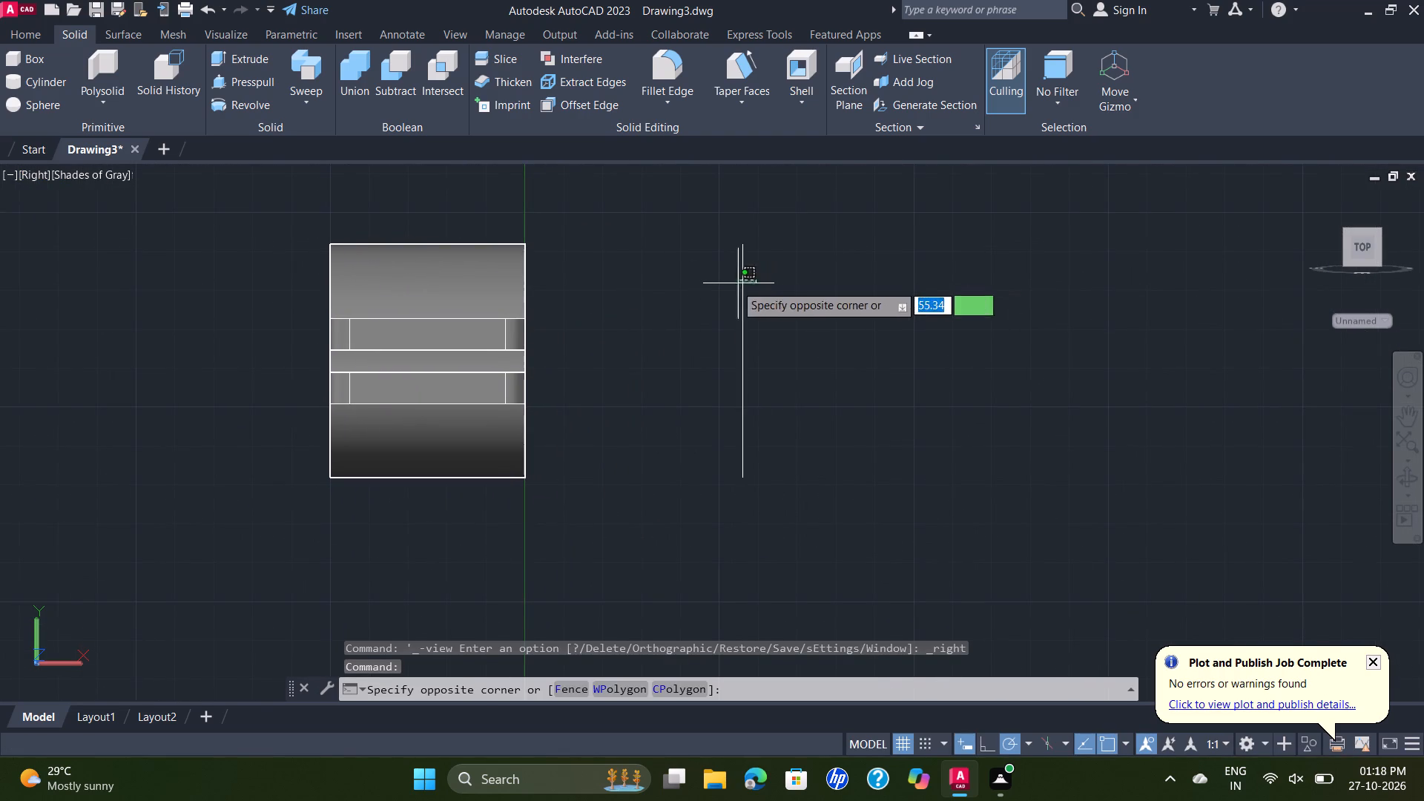
click(712, 294)
key(Delete)
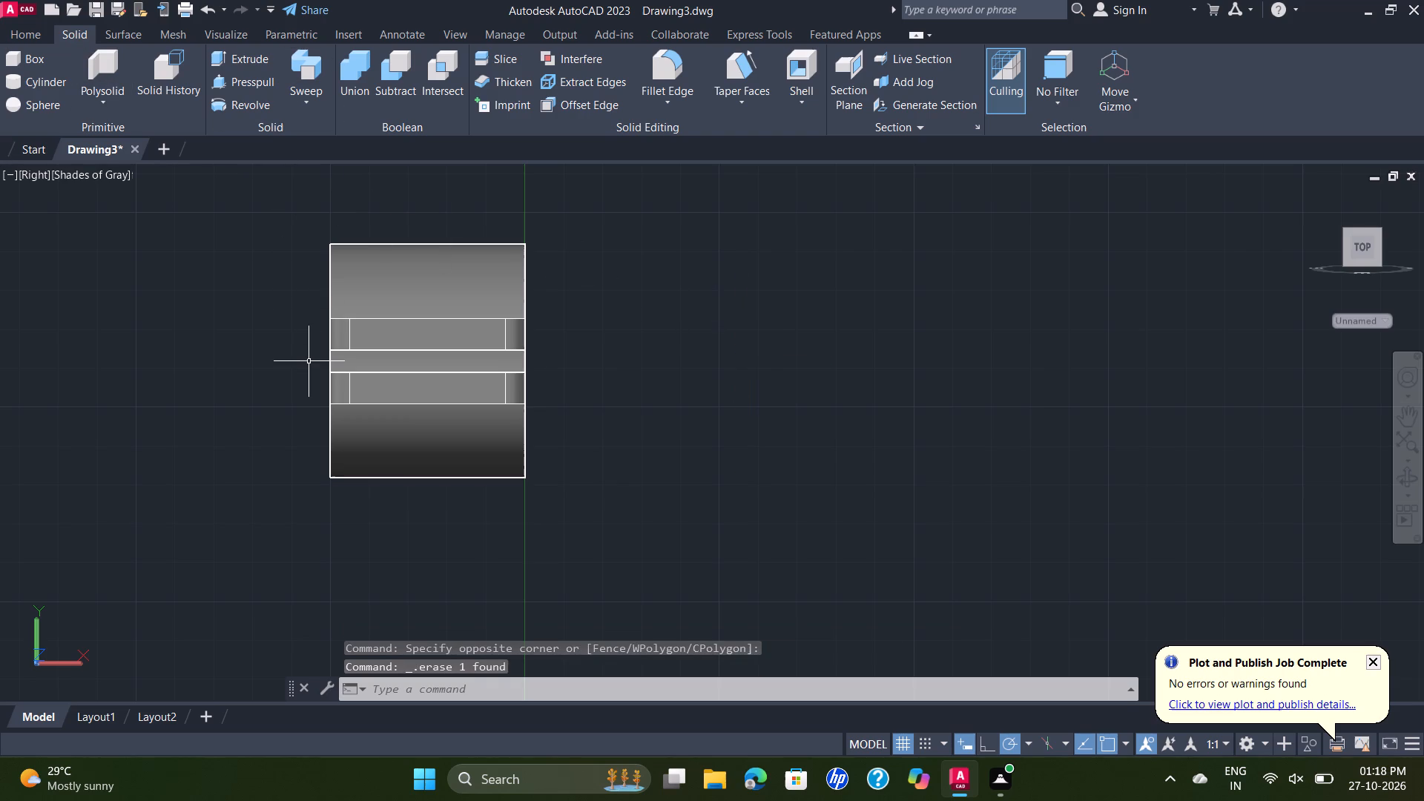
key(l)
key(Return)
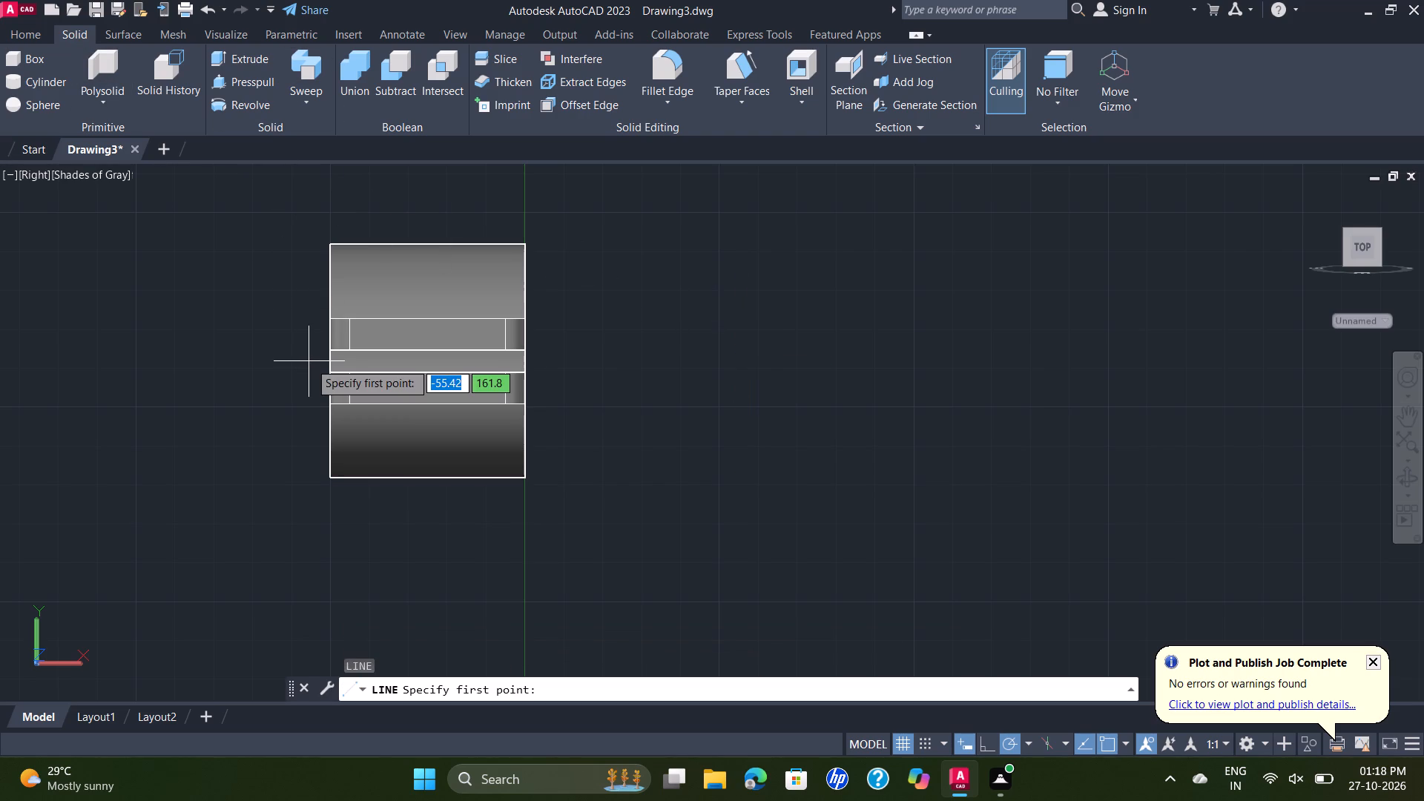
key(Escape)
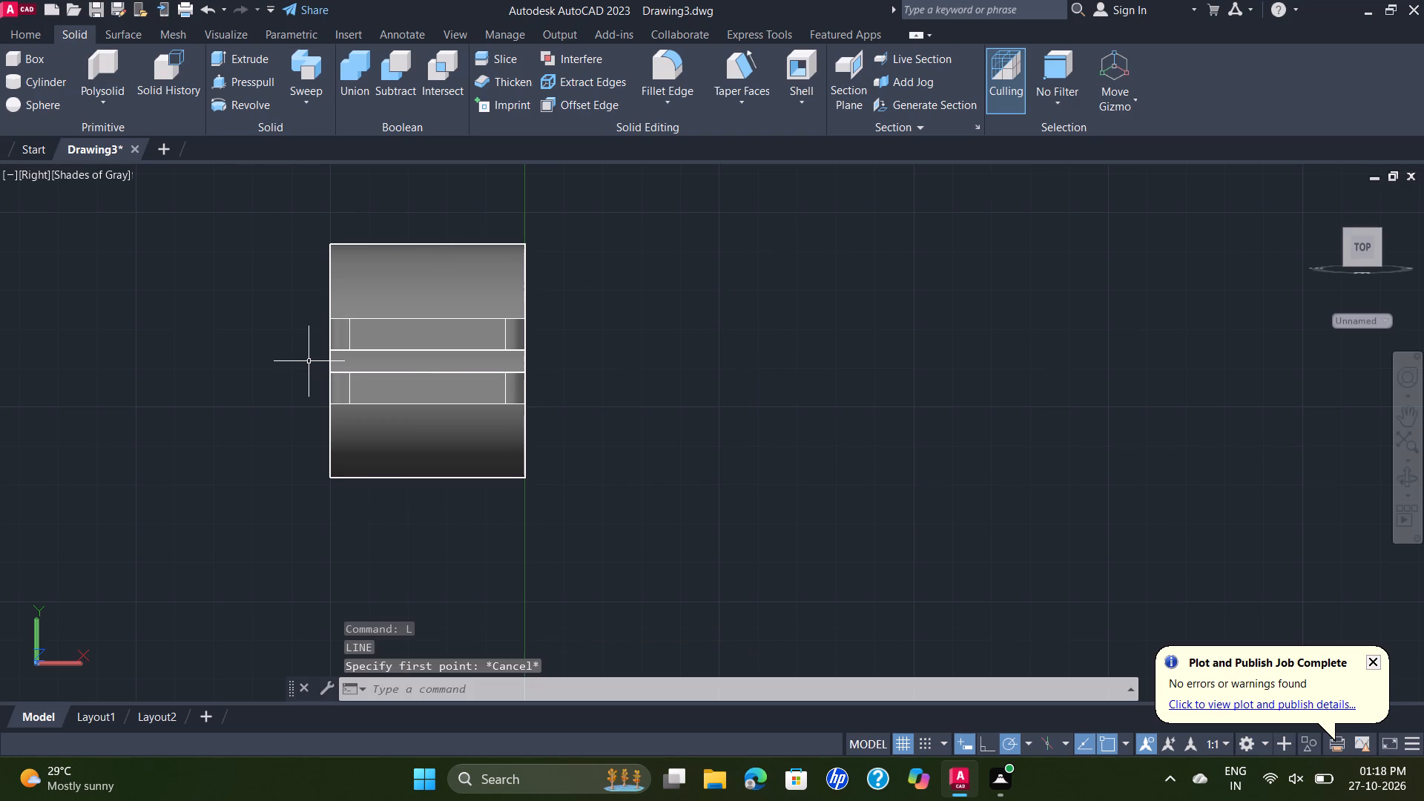
Draw a circle of diameter 36 in the empty space behind the clamp solid.
key(c)
key(Return)
click(758, 308)
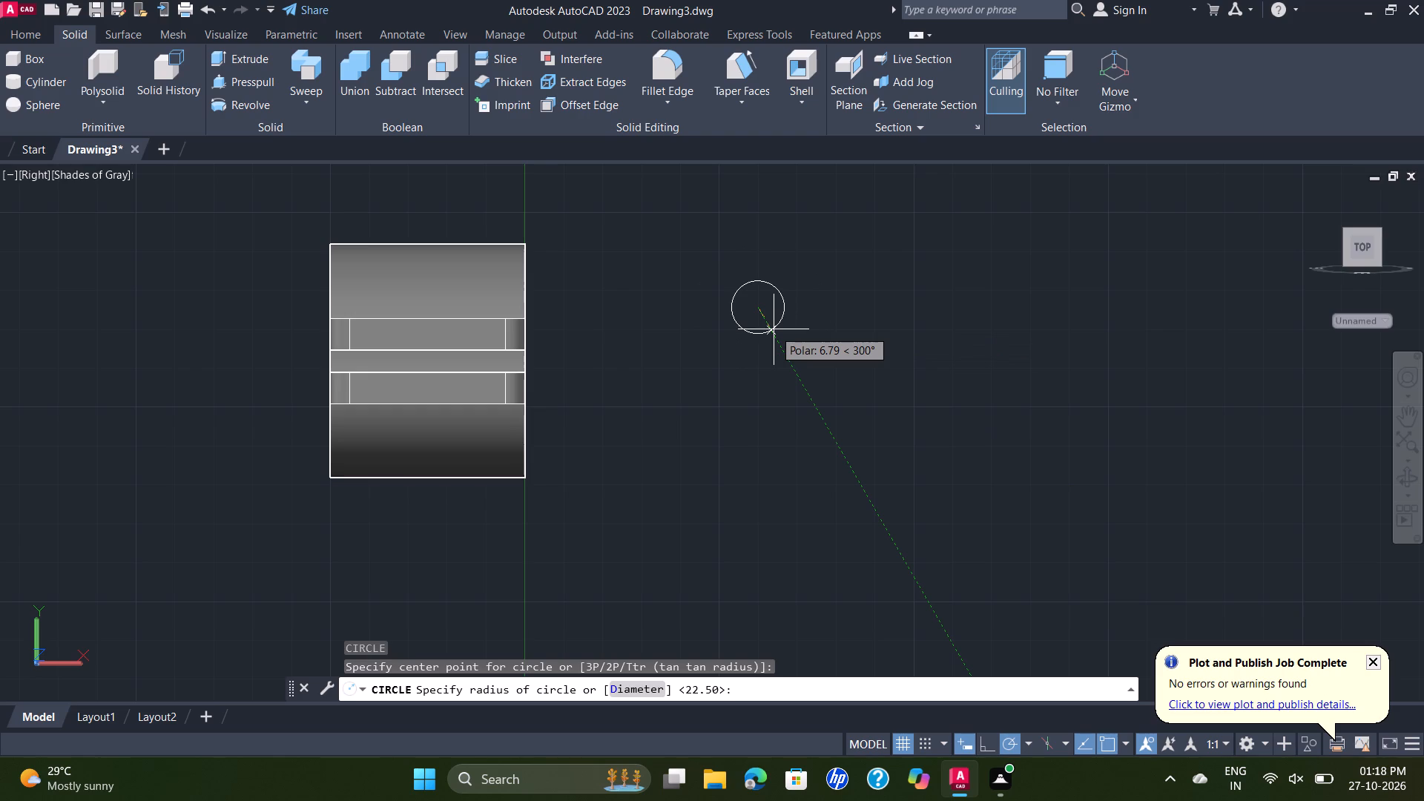
key(d)
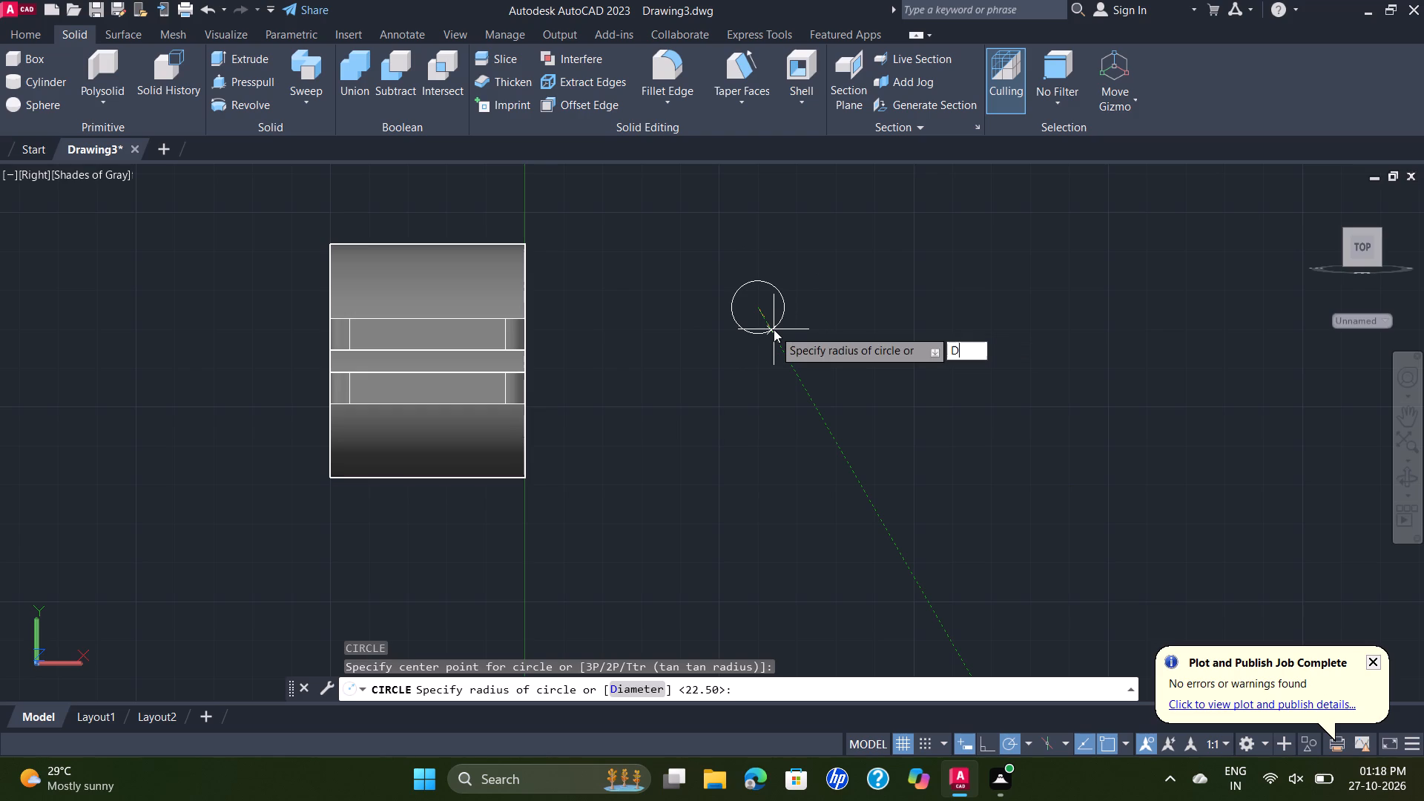
key(Return)
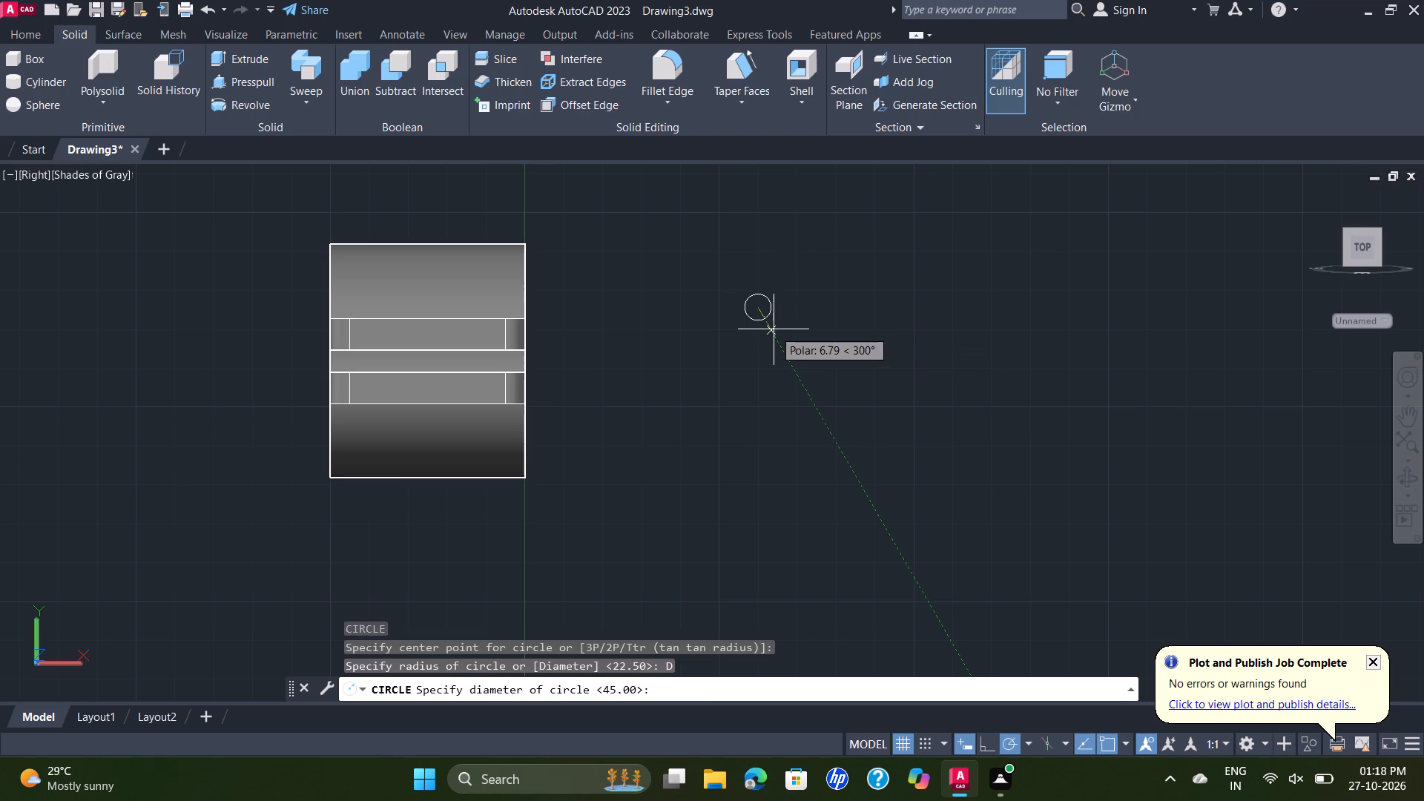
text(36)
key(Return)
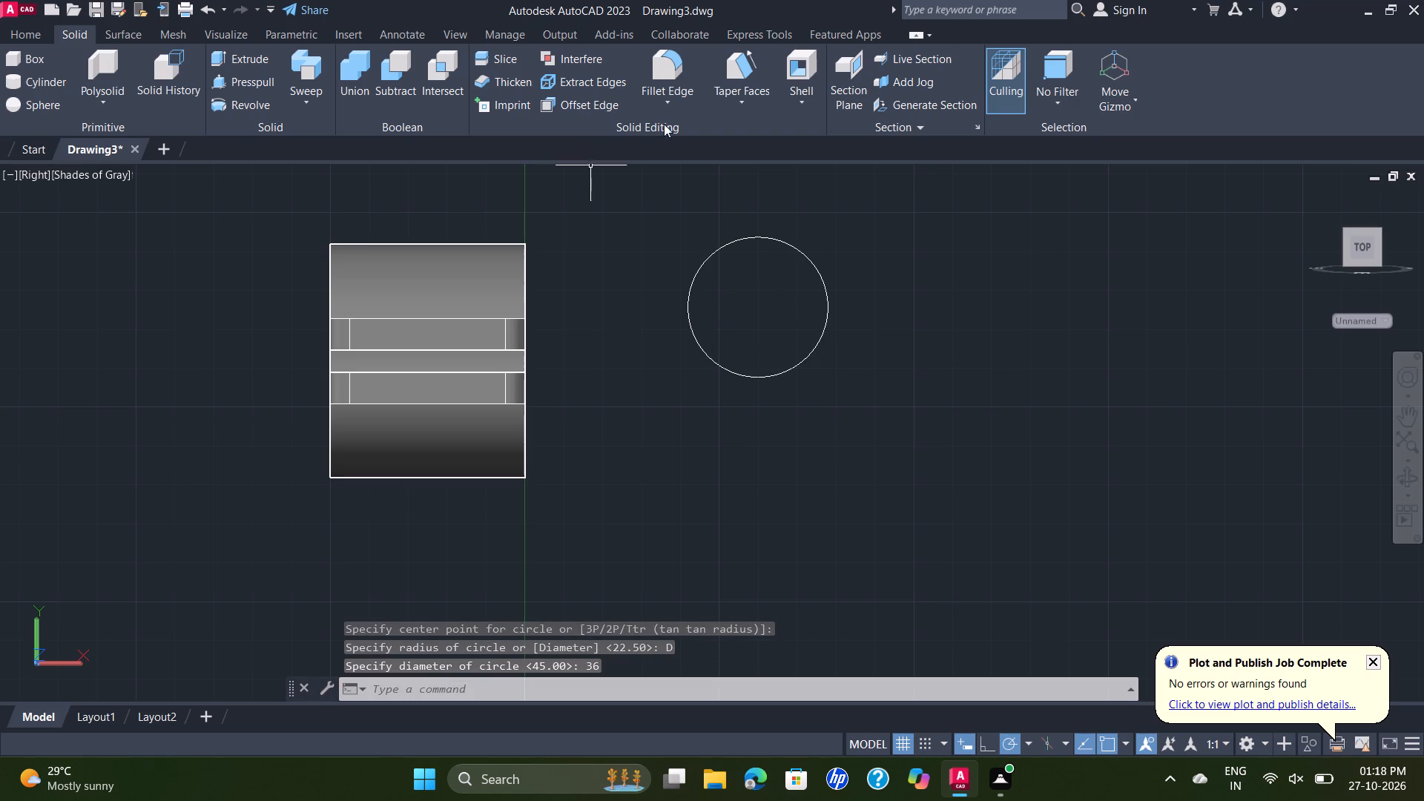
Draw a concentric circle of diameter 18 inside the 36-diameter circle.
key(space)
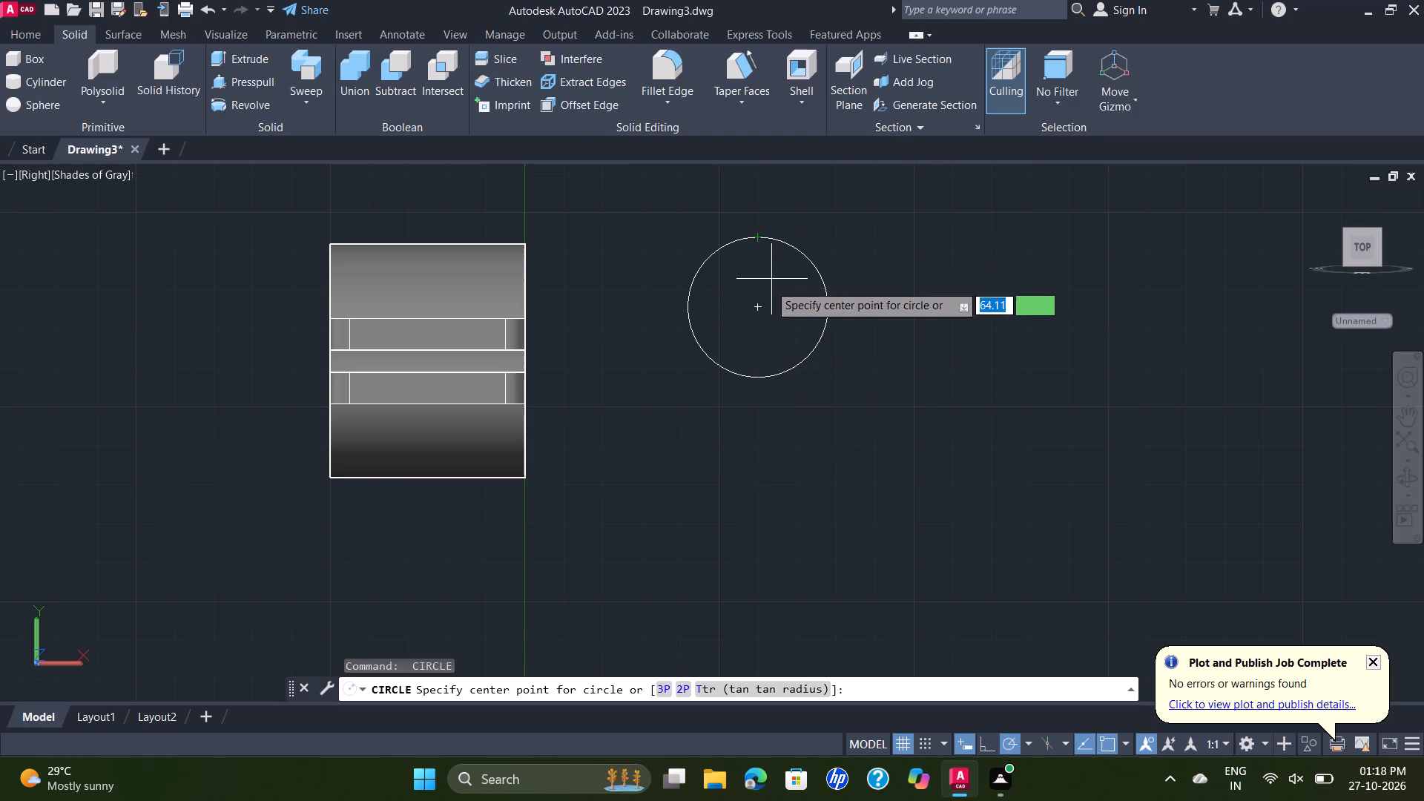
click(754, 306)
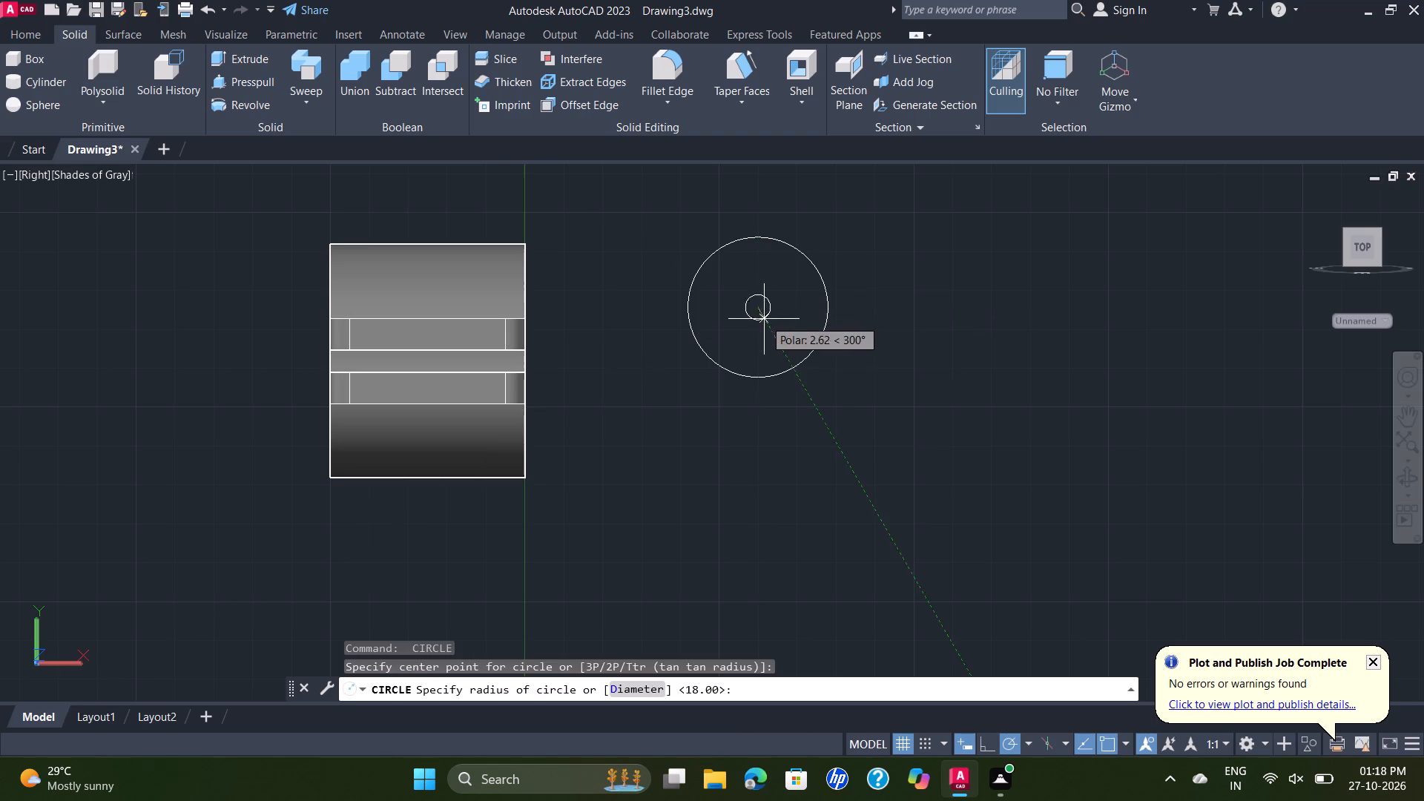
key(d)
key(Return)
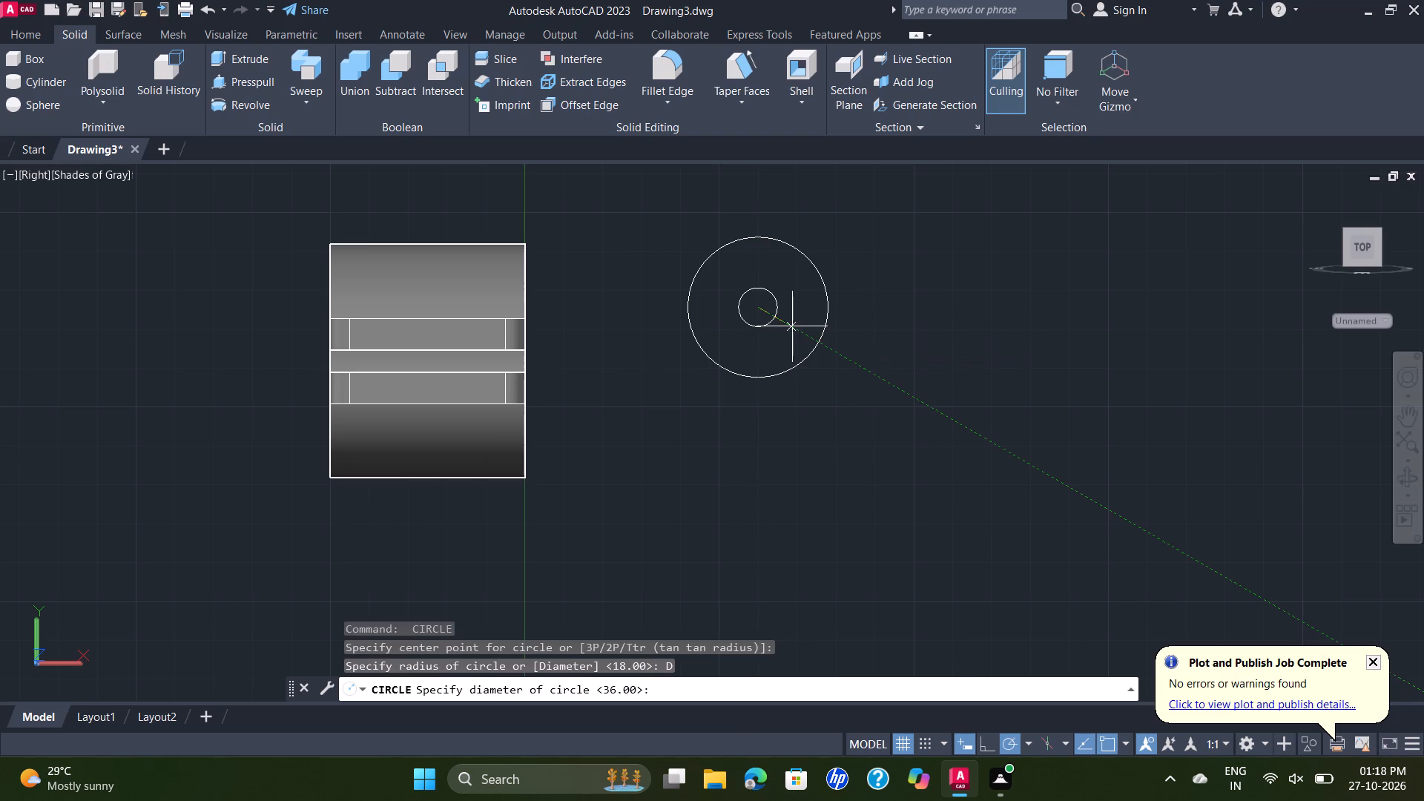
text(18)
key(Return)
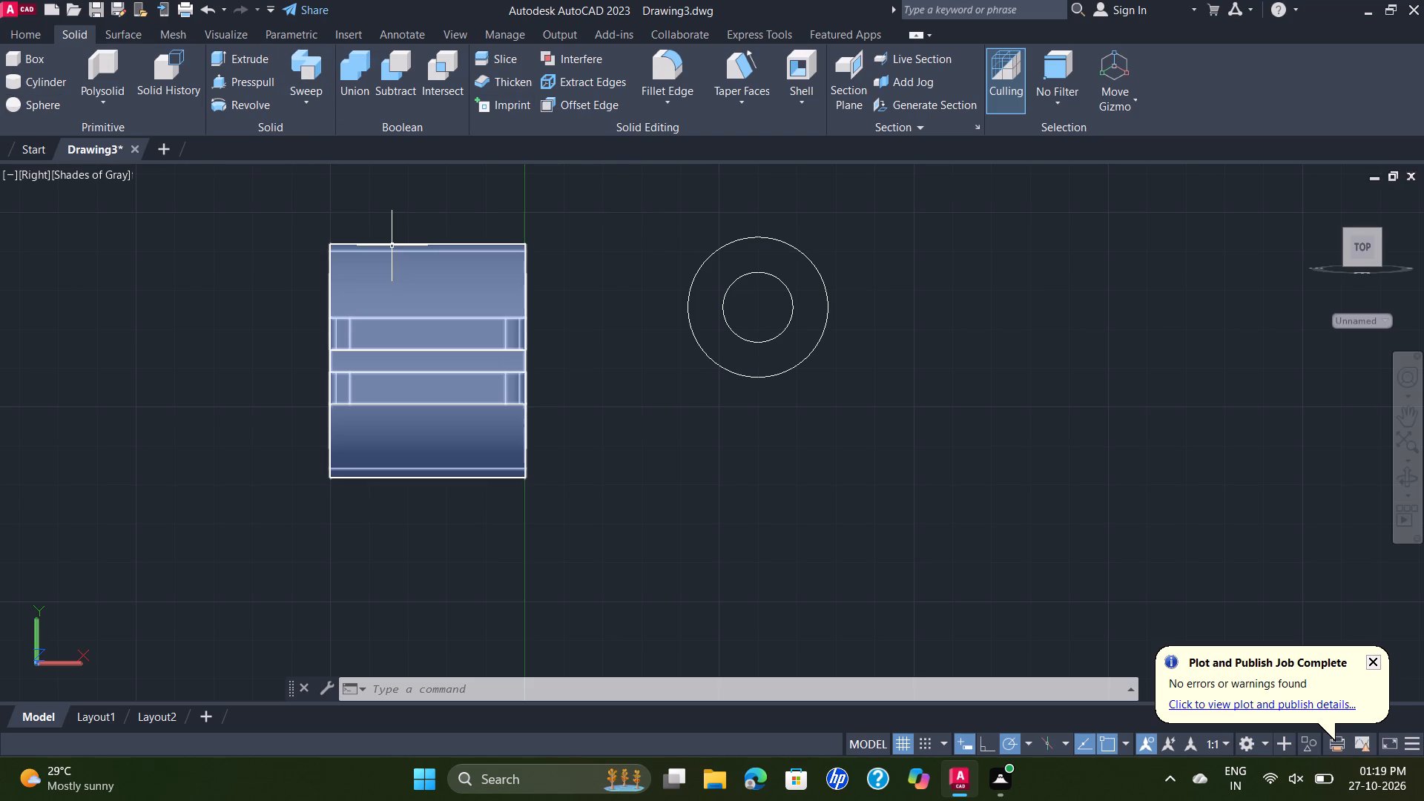
Draw a vertical line 110 long downward from the outer circle's left quadrant.
key(l)
key(Return)
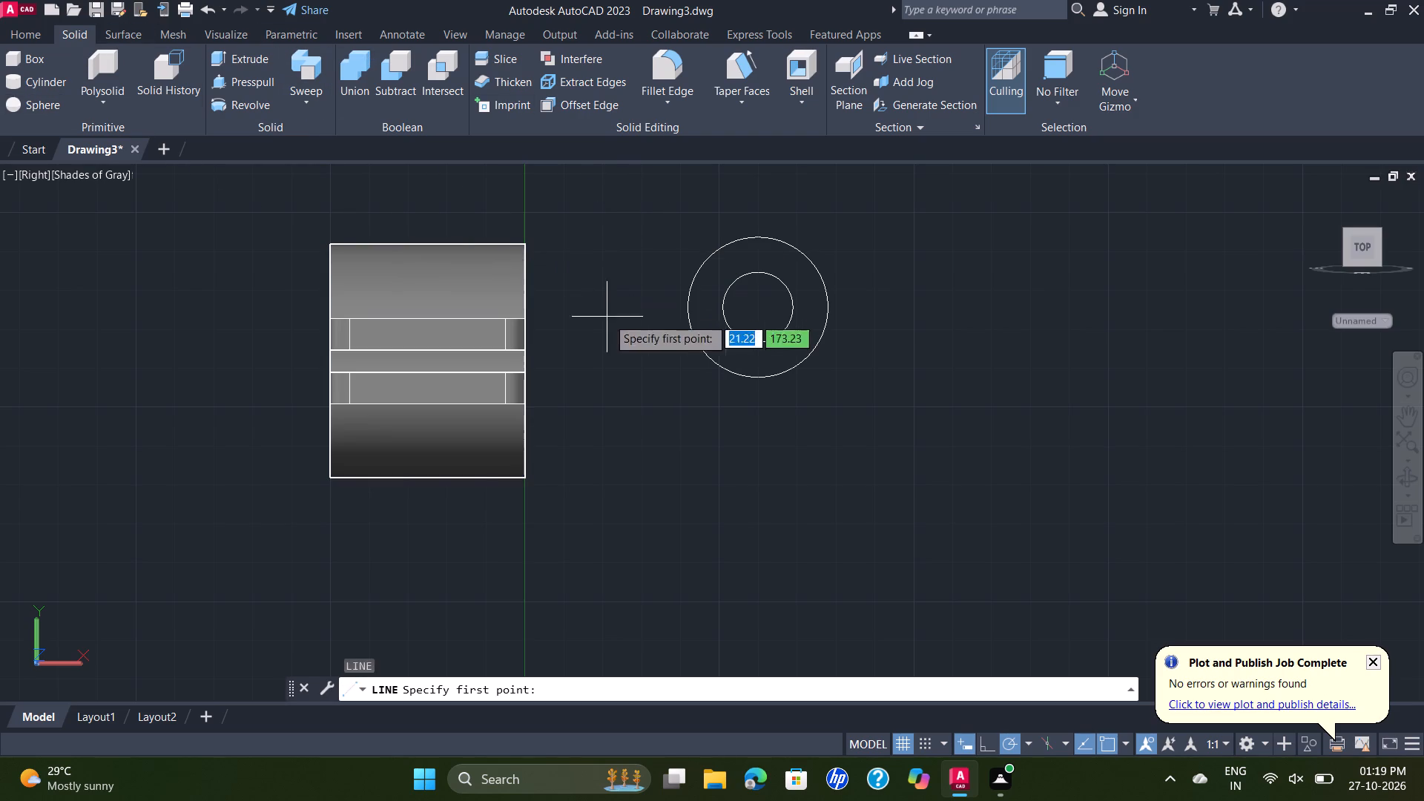
click(689, 306)
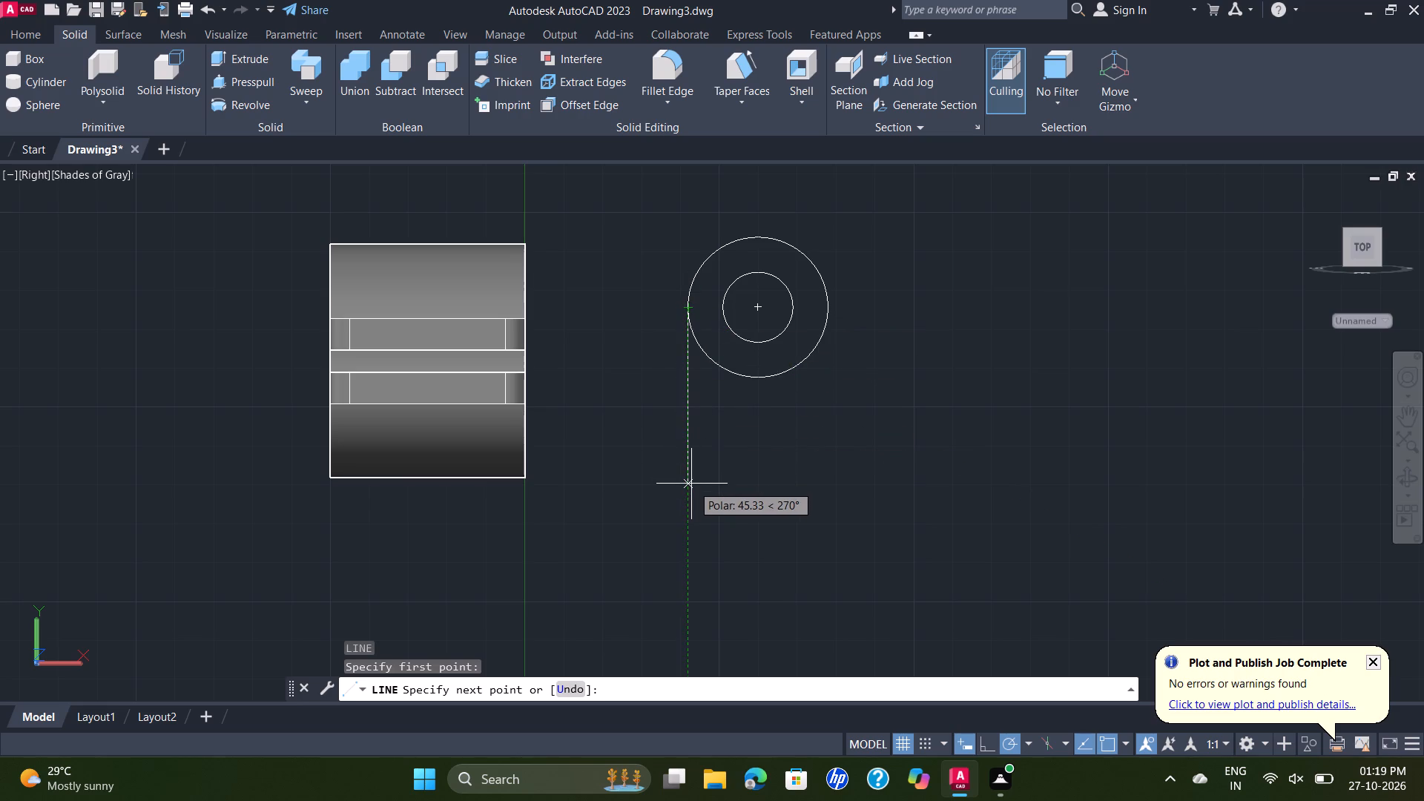
key(1)
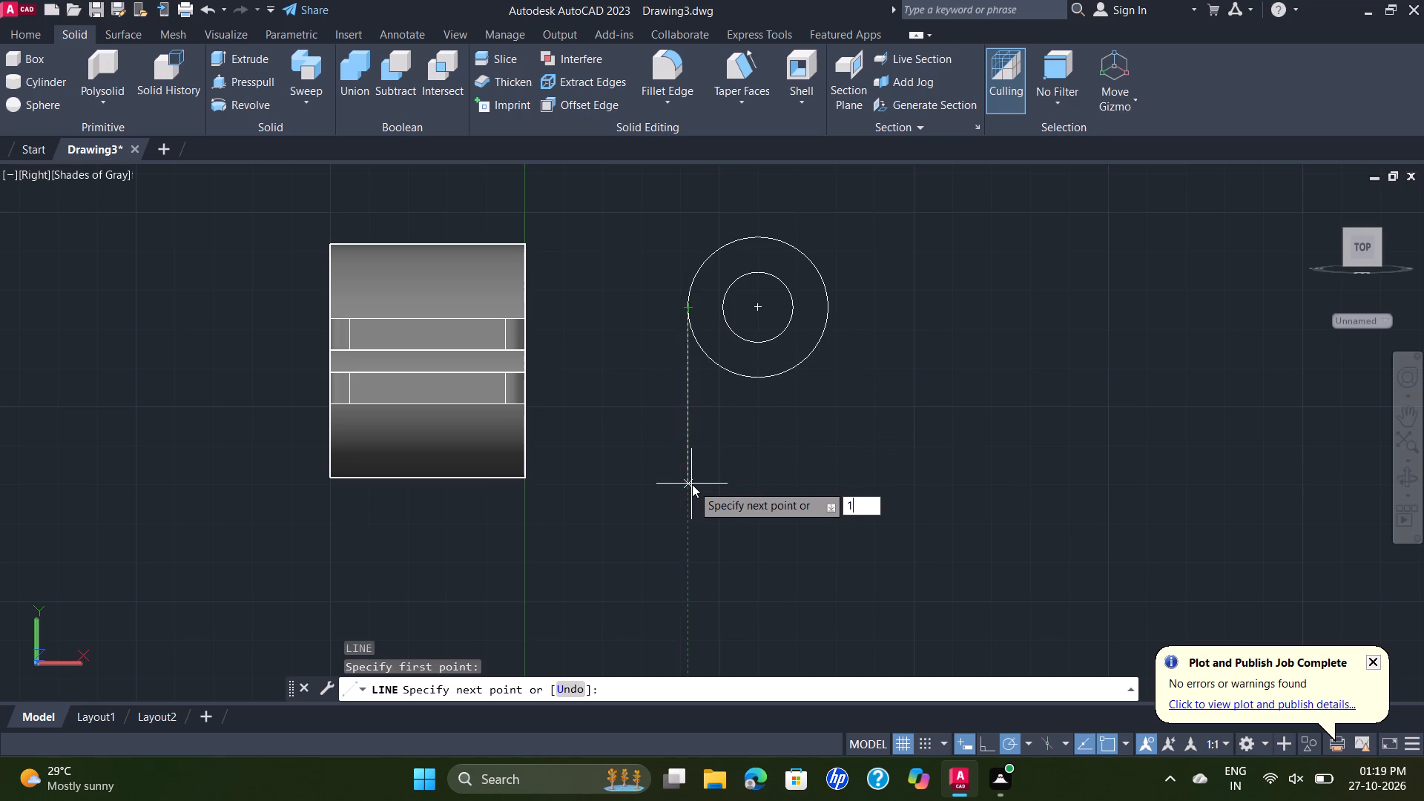
key(1)
key(0)
key(Return)
scroll(909, 409, down, 2)
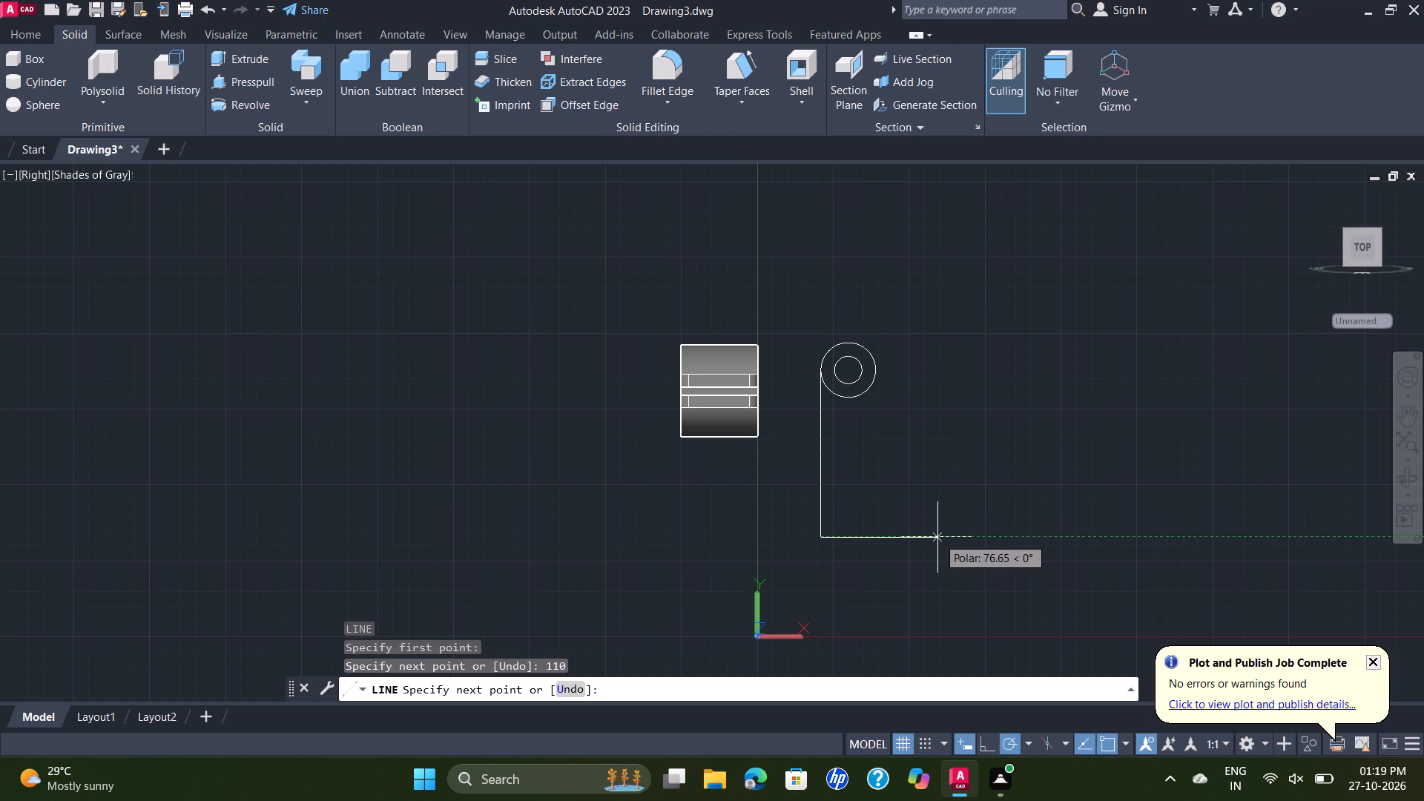
key(Escape)
Draw a 110 line downward from the outer circle's right quadrant and join it to the first line's lower end.
key(space)
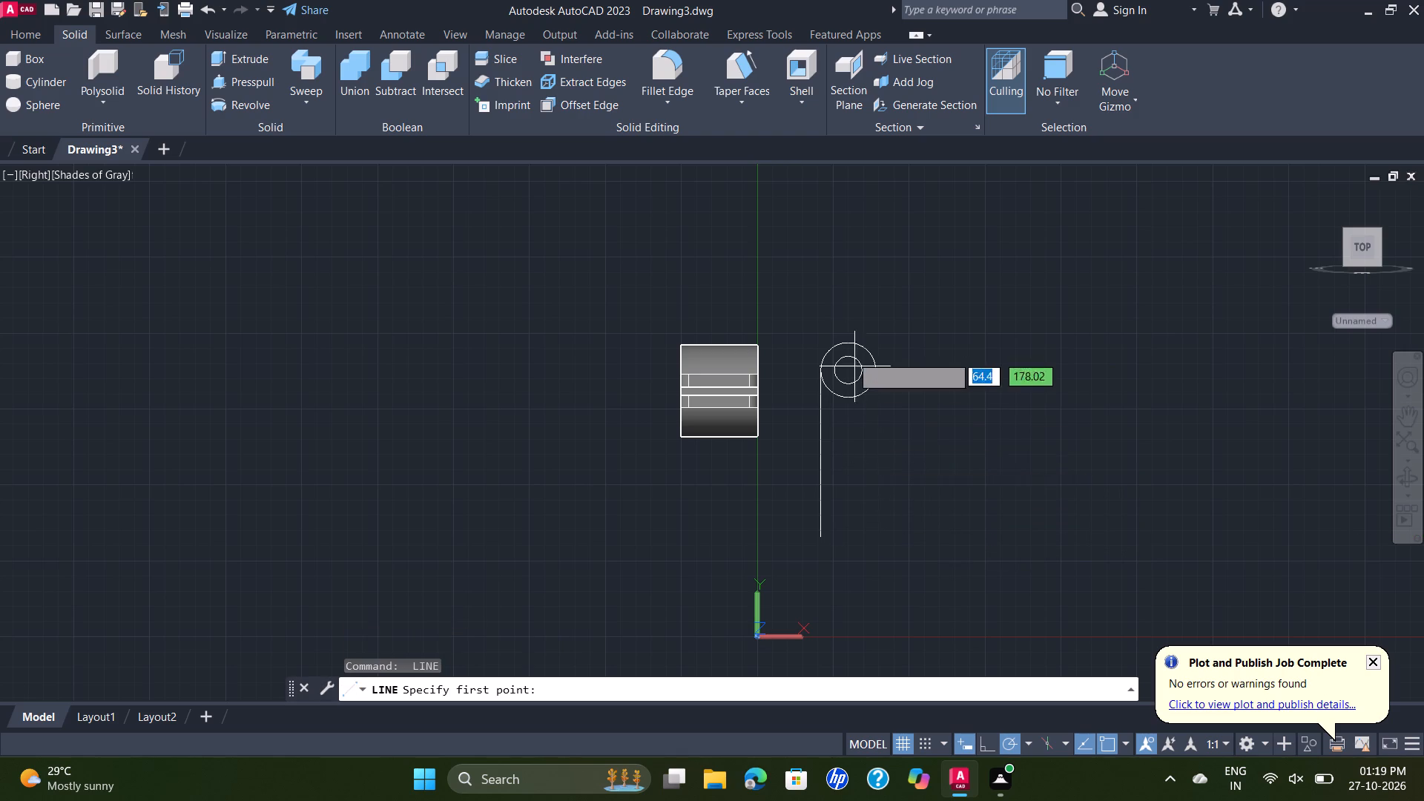
scroll(851, 353, up, 1)
click(891, 375)
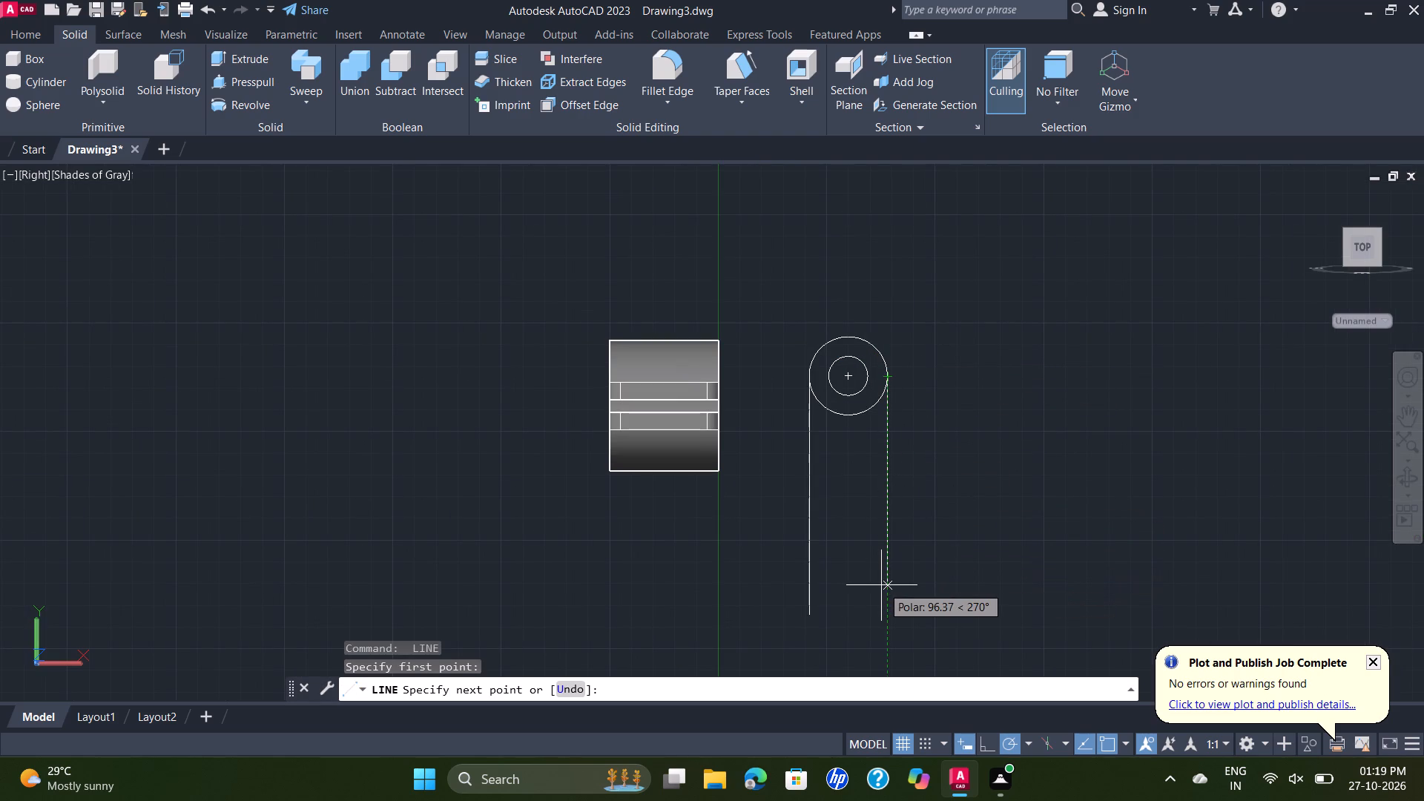
text(110)
key(Return)
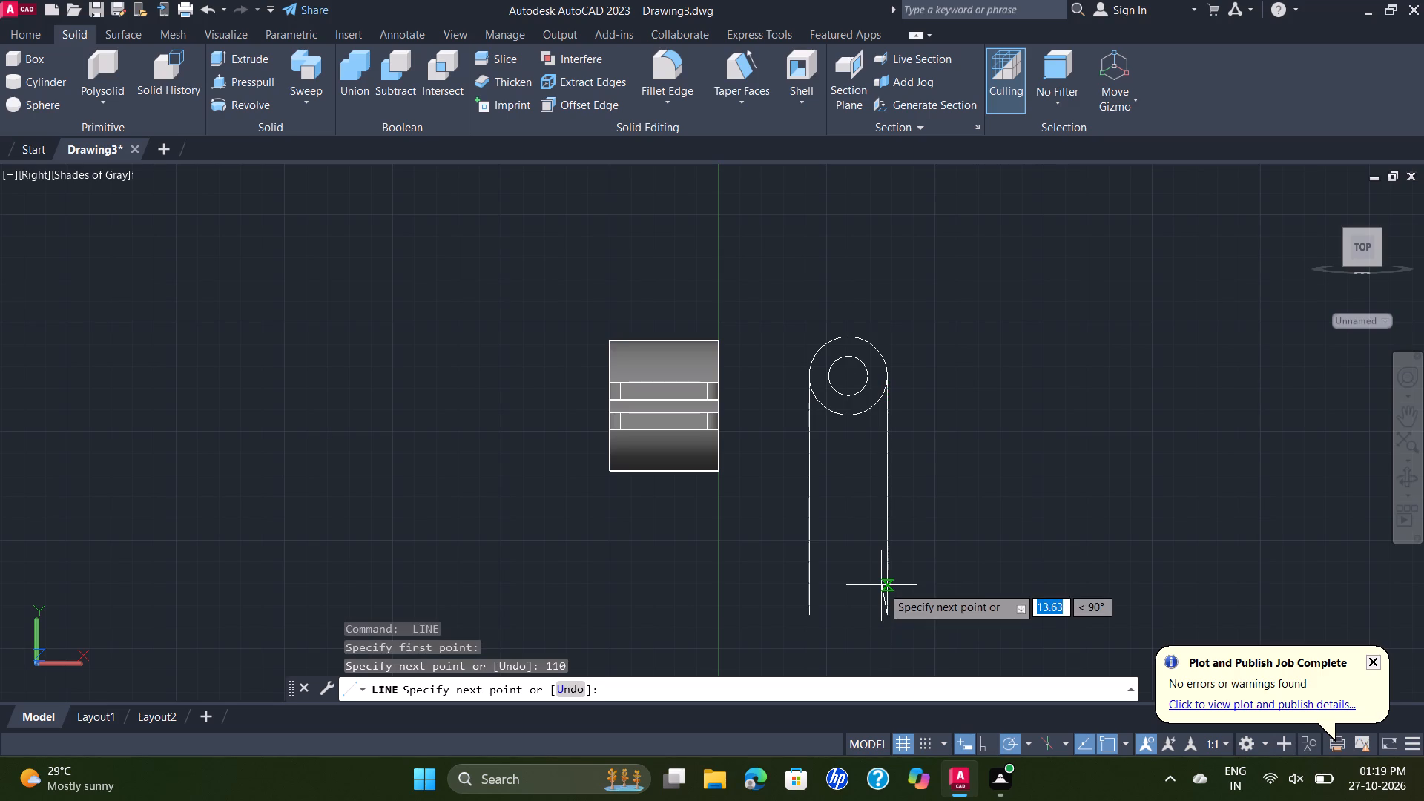
click(811, 619)
key(Escape)
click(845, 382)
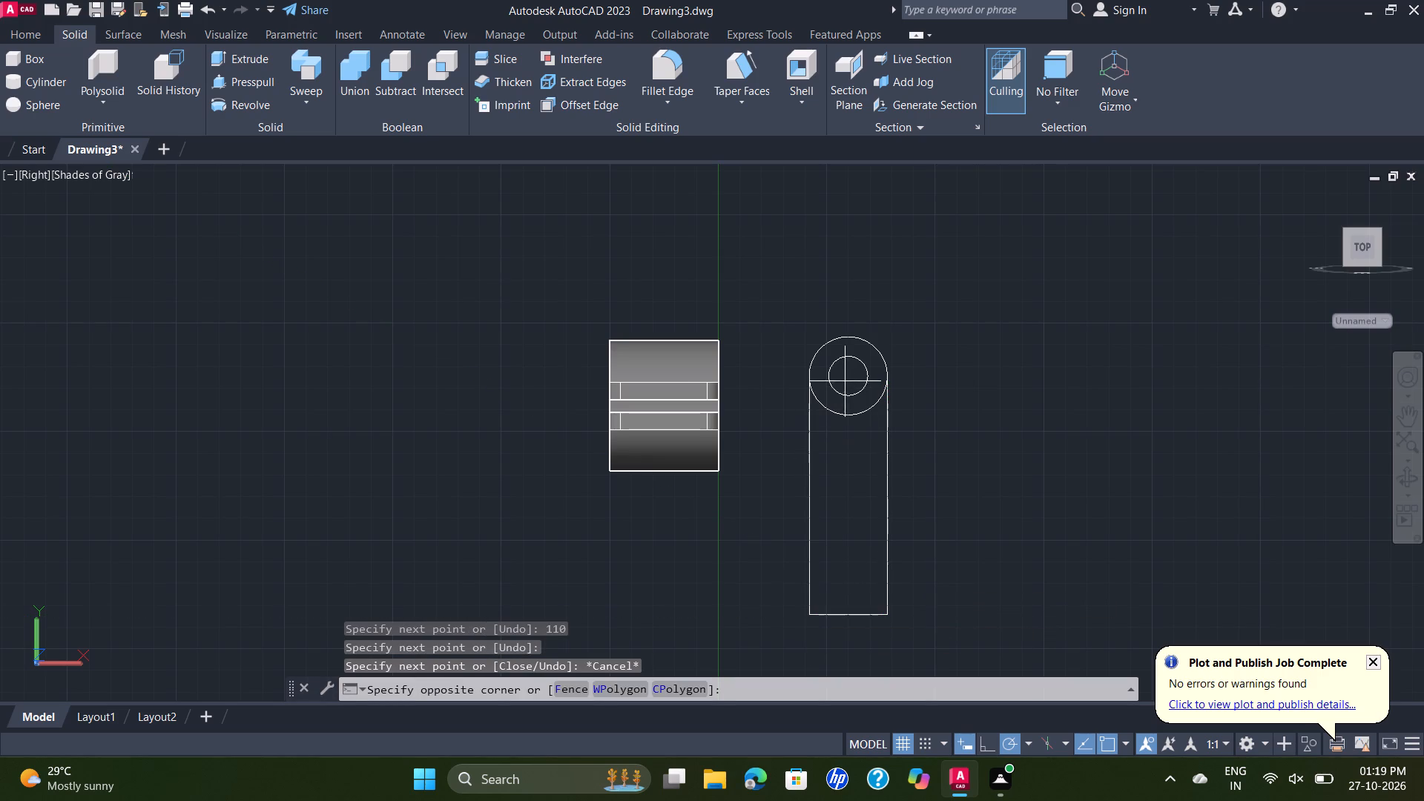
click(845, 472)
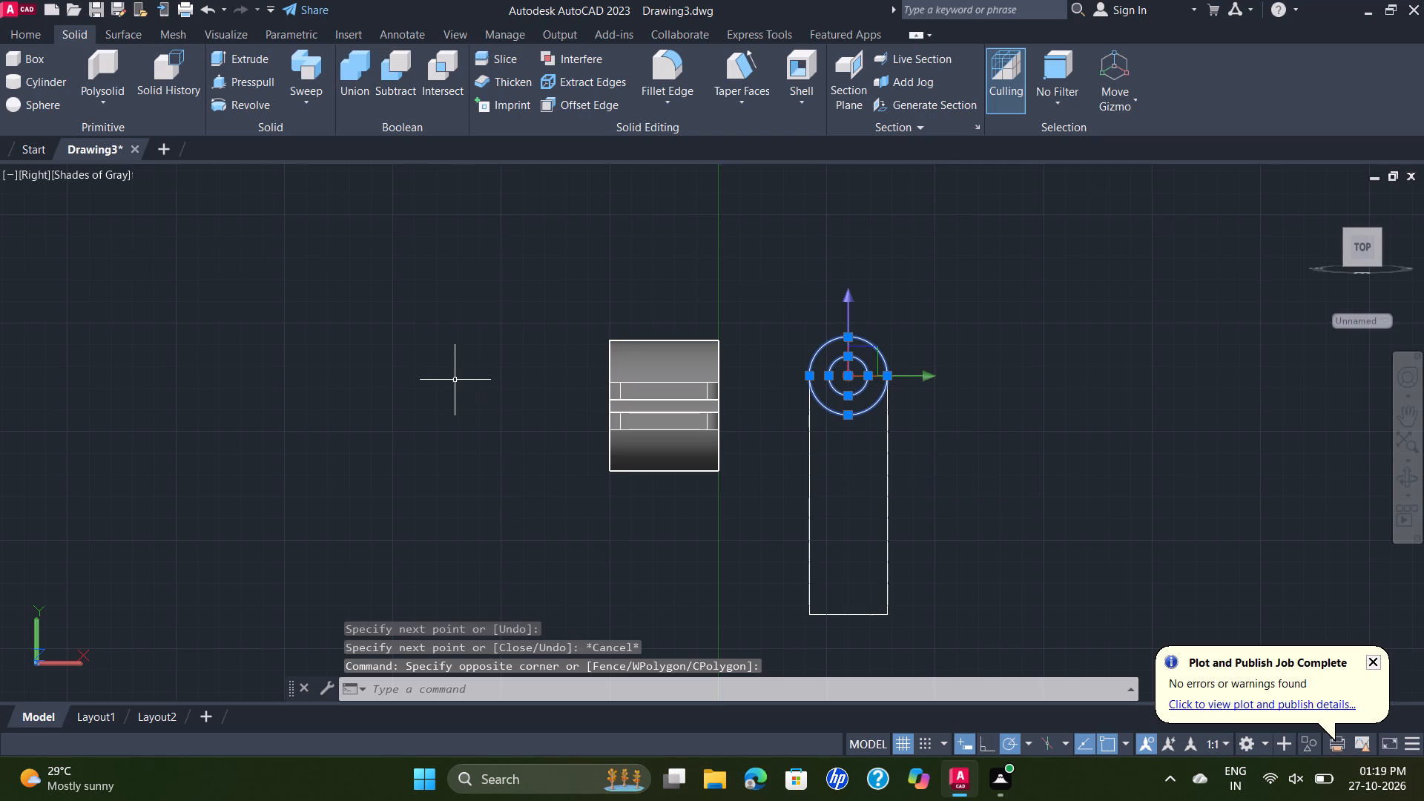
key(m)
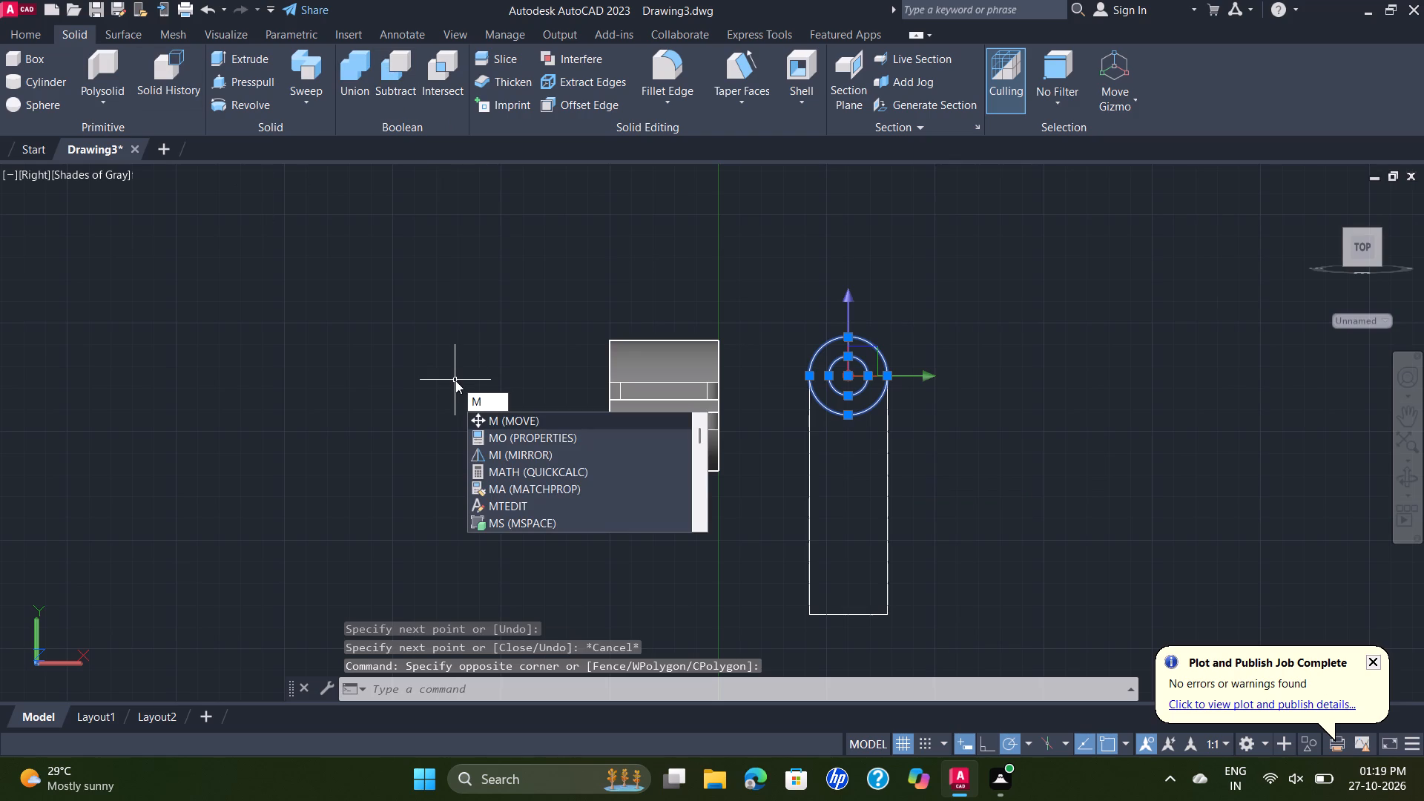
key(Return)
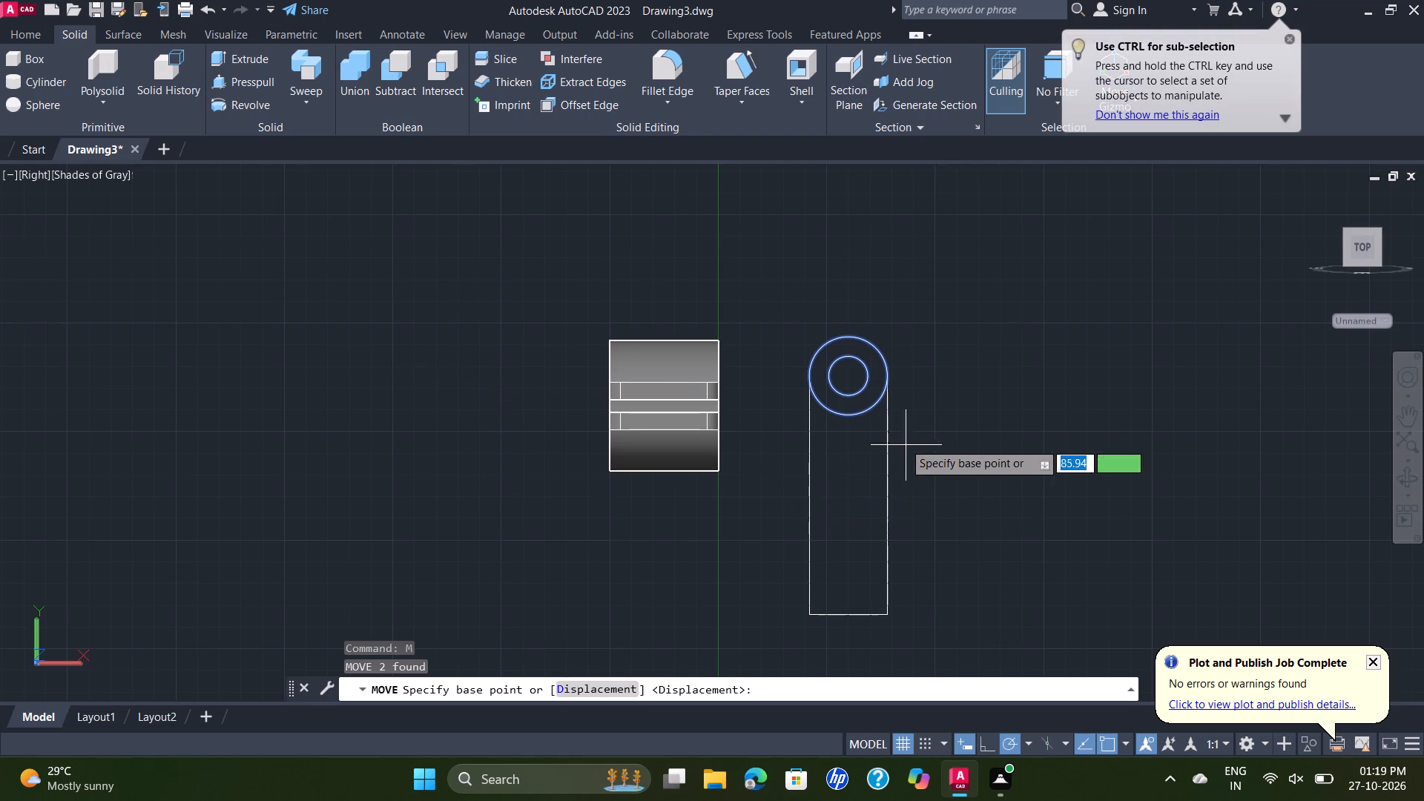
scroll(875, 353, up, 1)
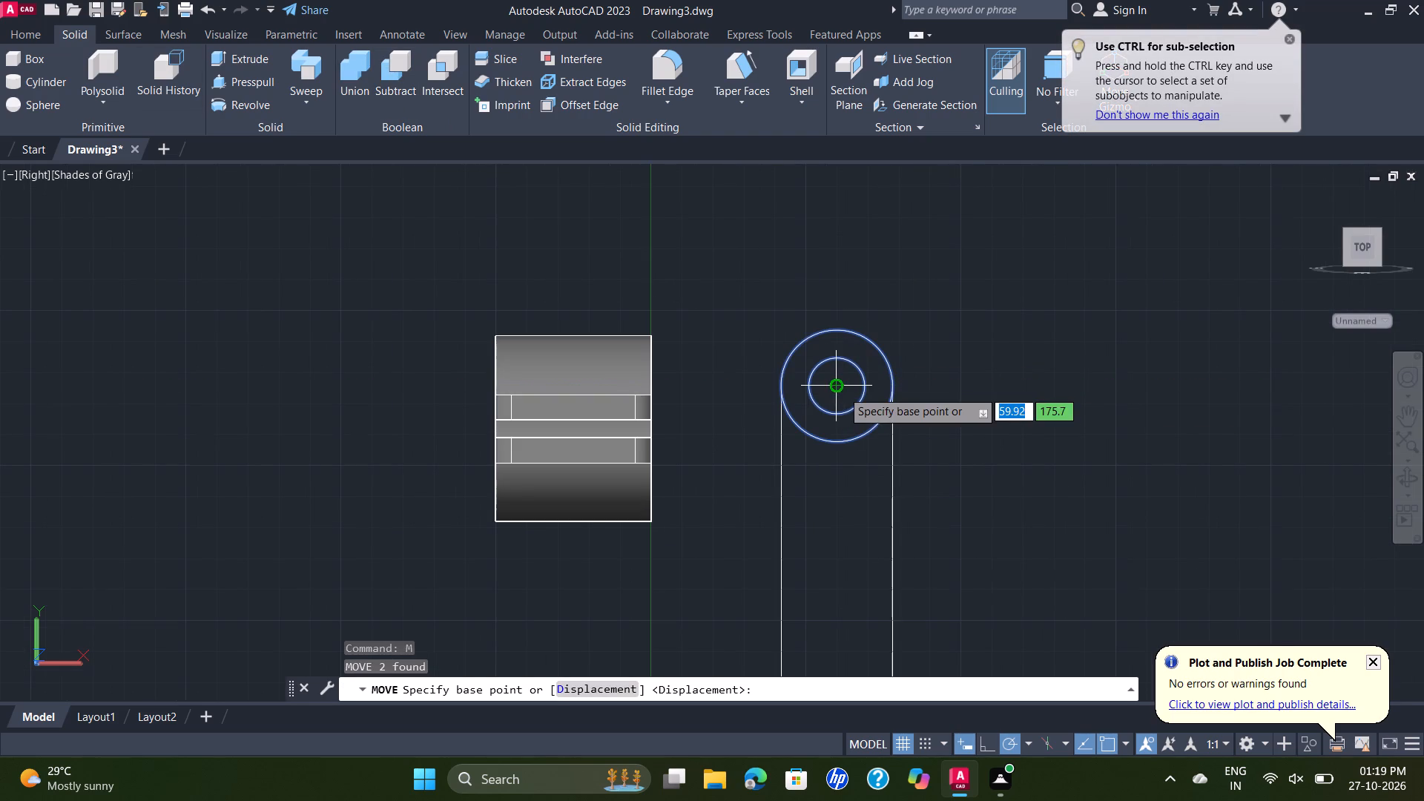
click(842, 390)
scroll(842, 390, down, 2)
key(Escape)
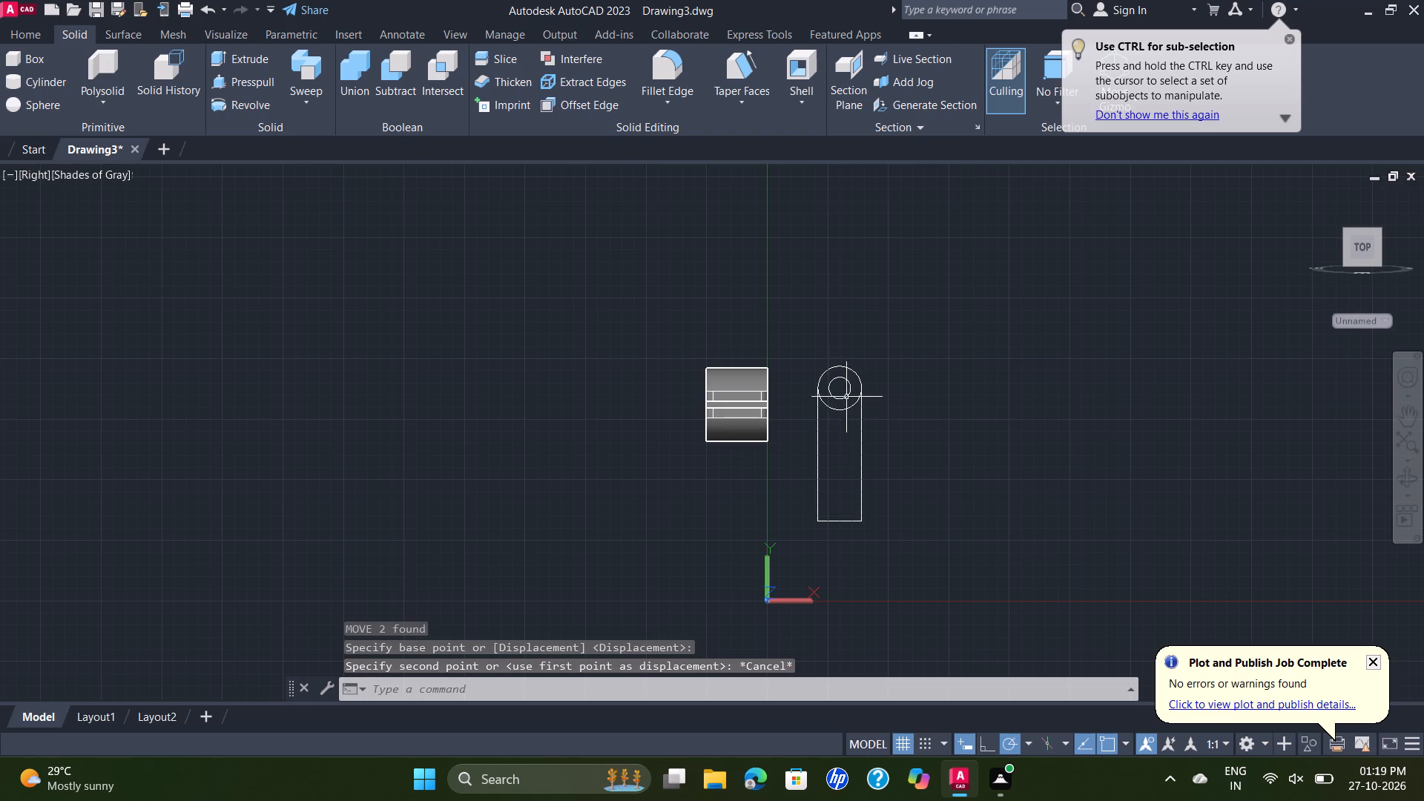
Copy both concentric circles from their centre to the midpoint of the link's bottom line, 110 below.
click(851, 393)
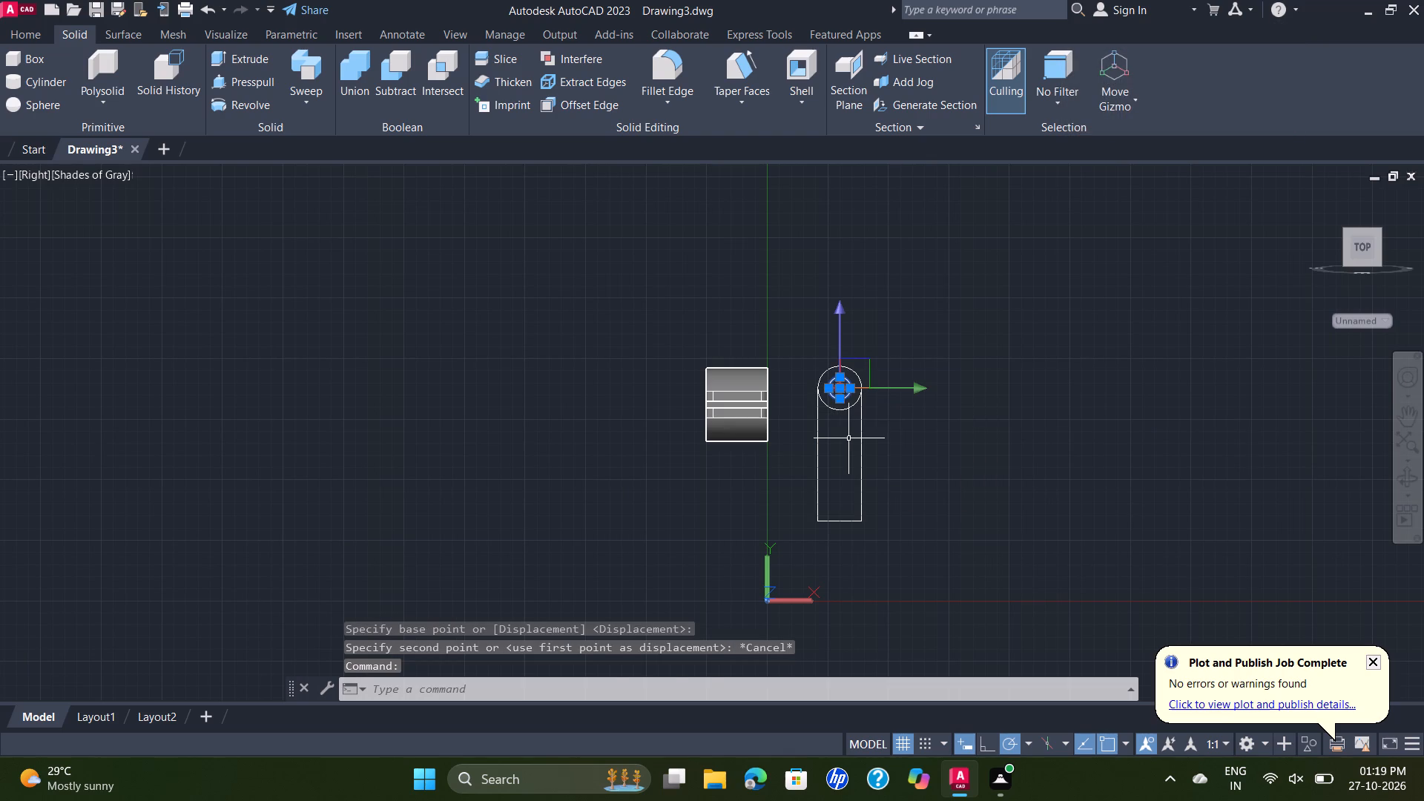
click(849, 438)
click(845, 395)
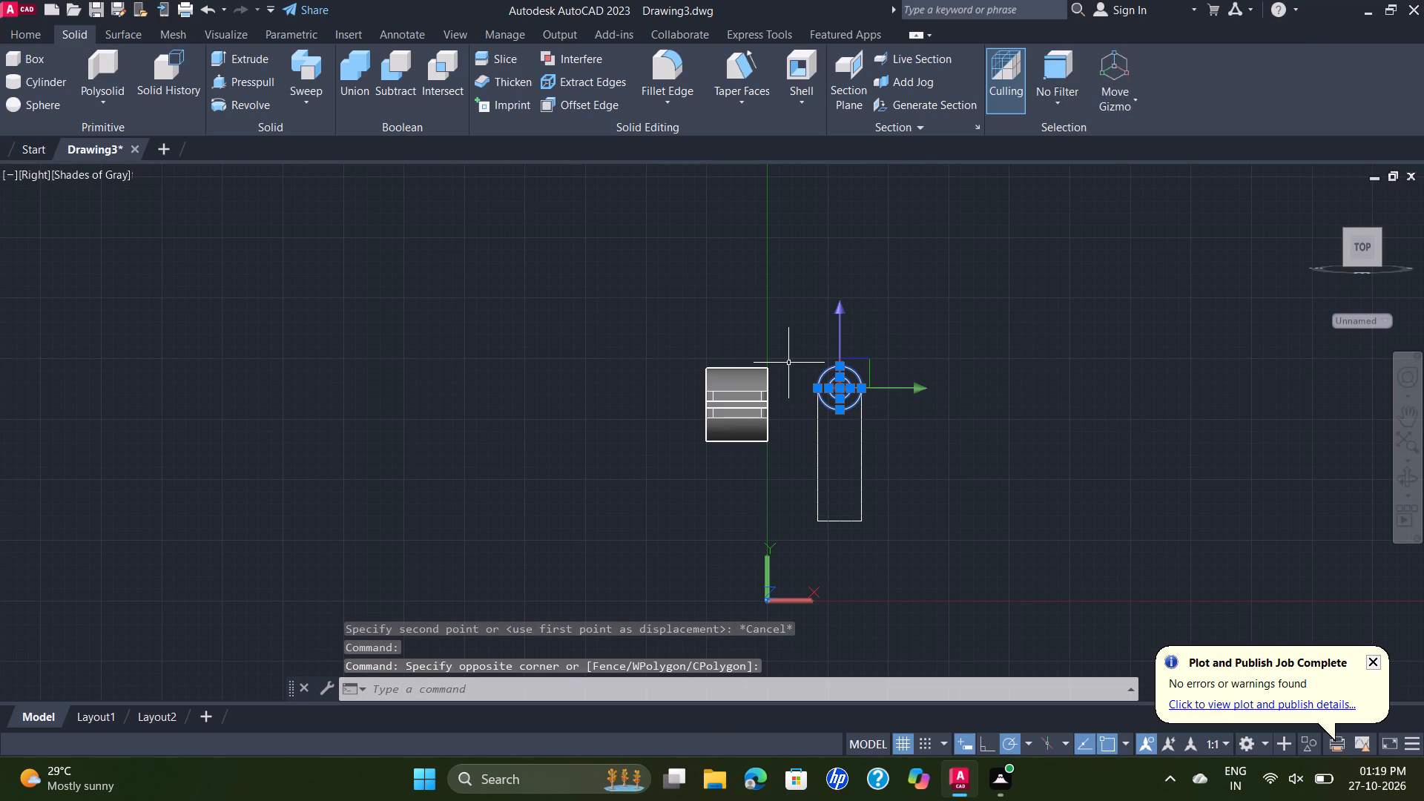
text(CO)
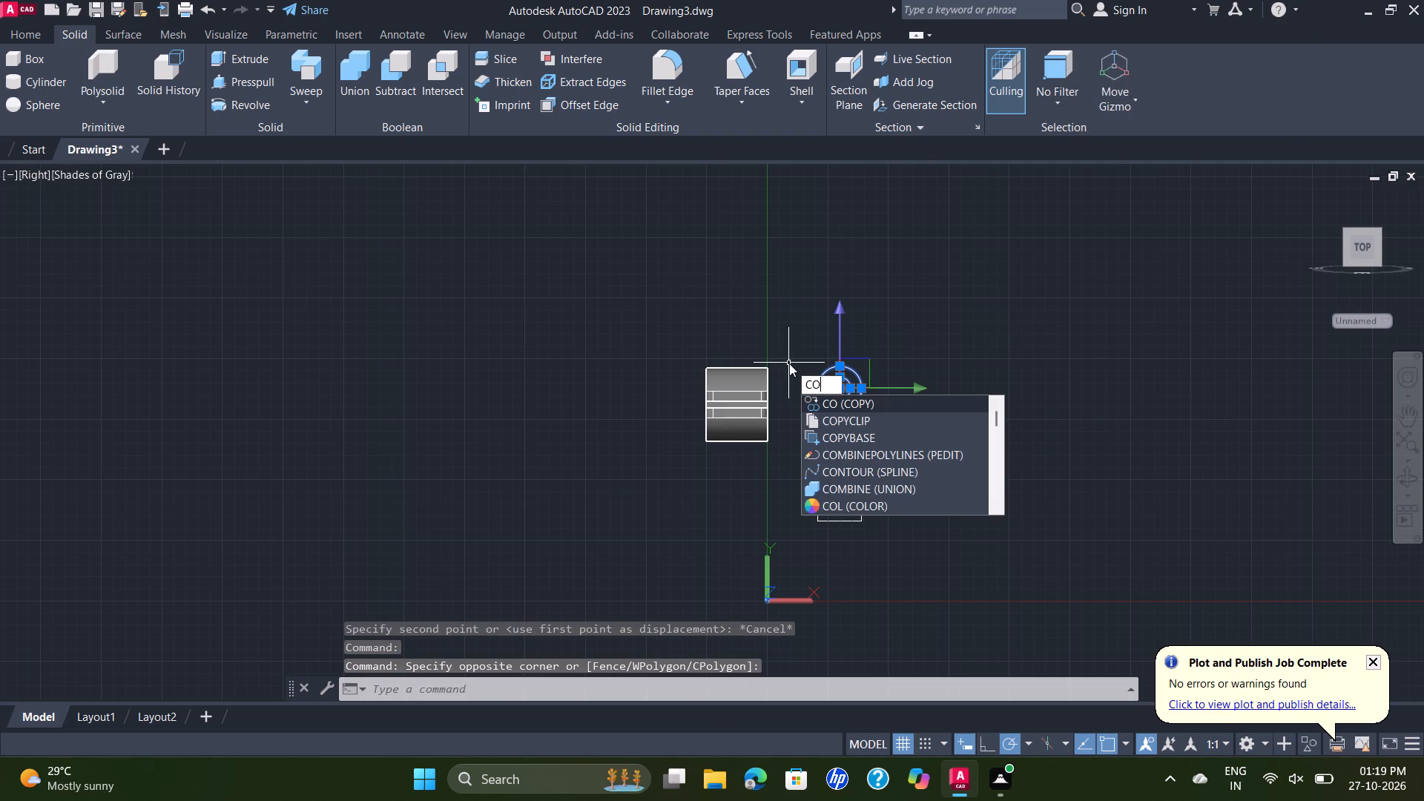
key(Return)
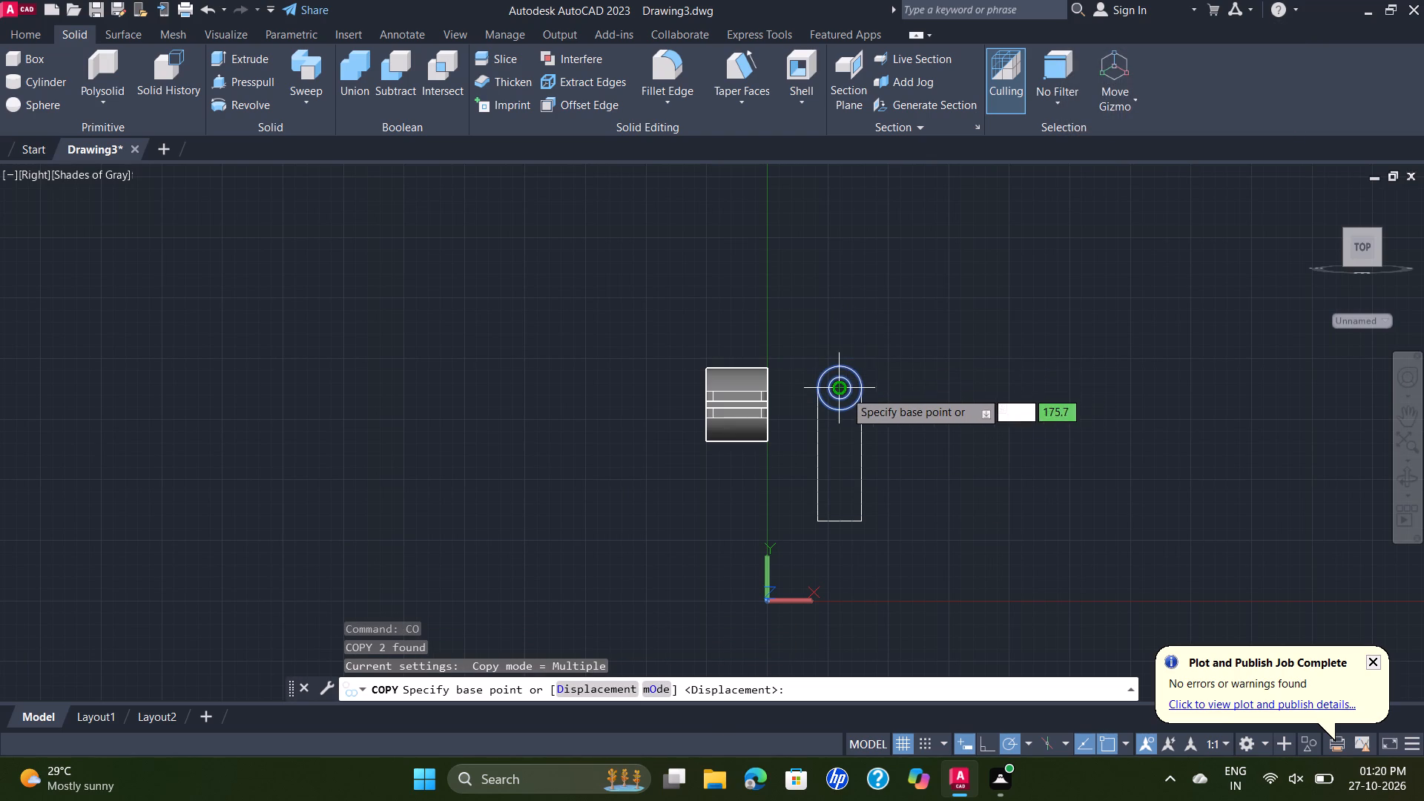
click(843, 389)
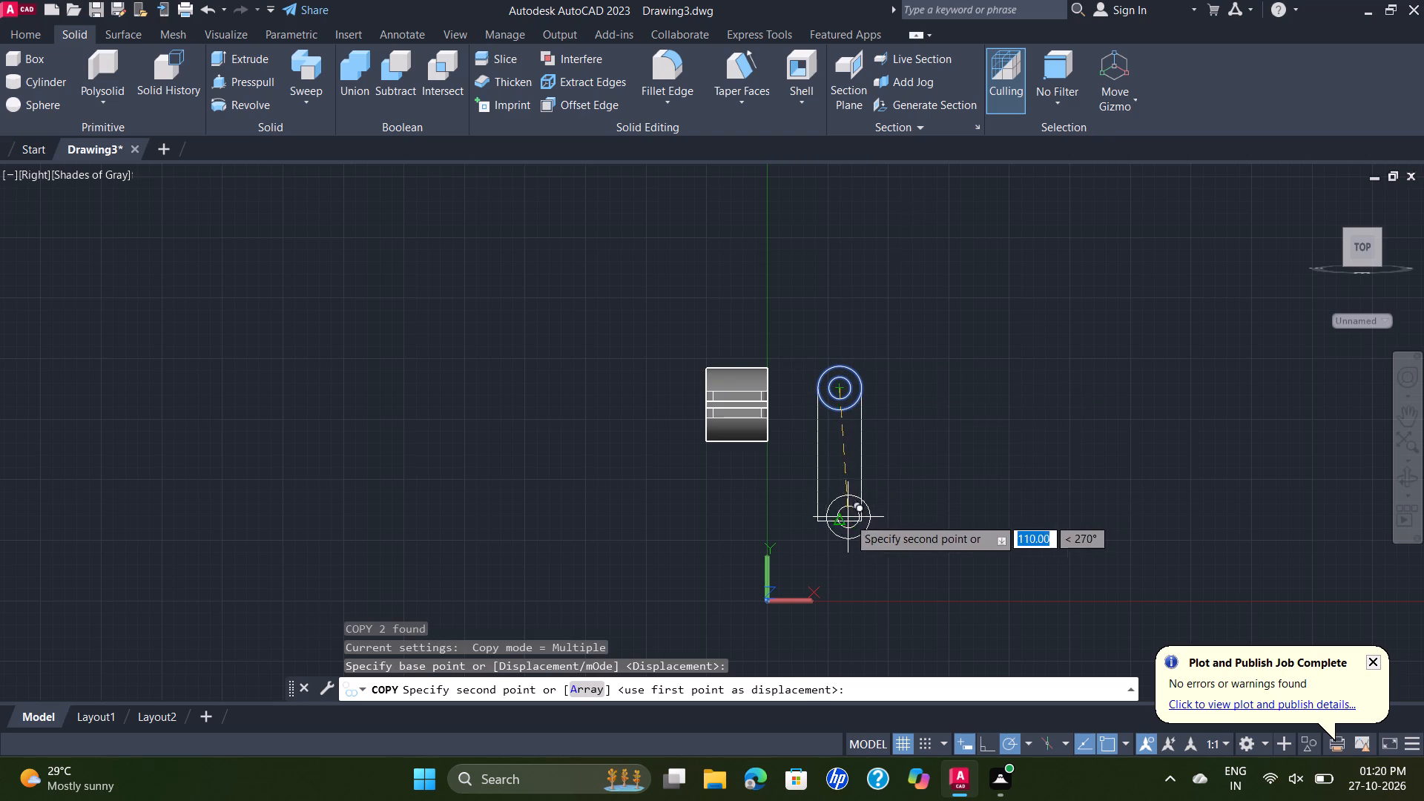
scroll(843, 518, up, 1)
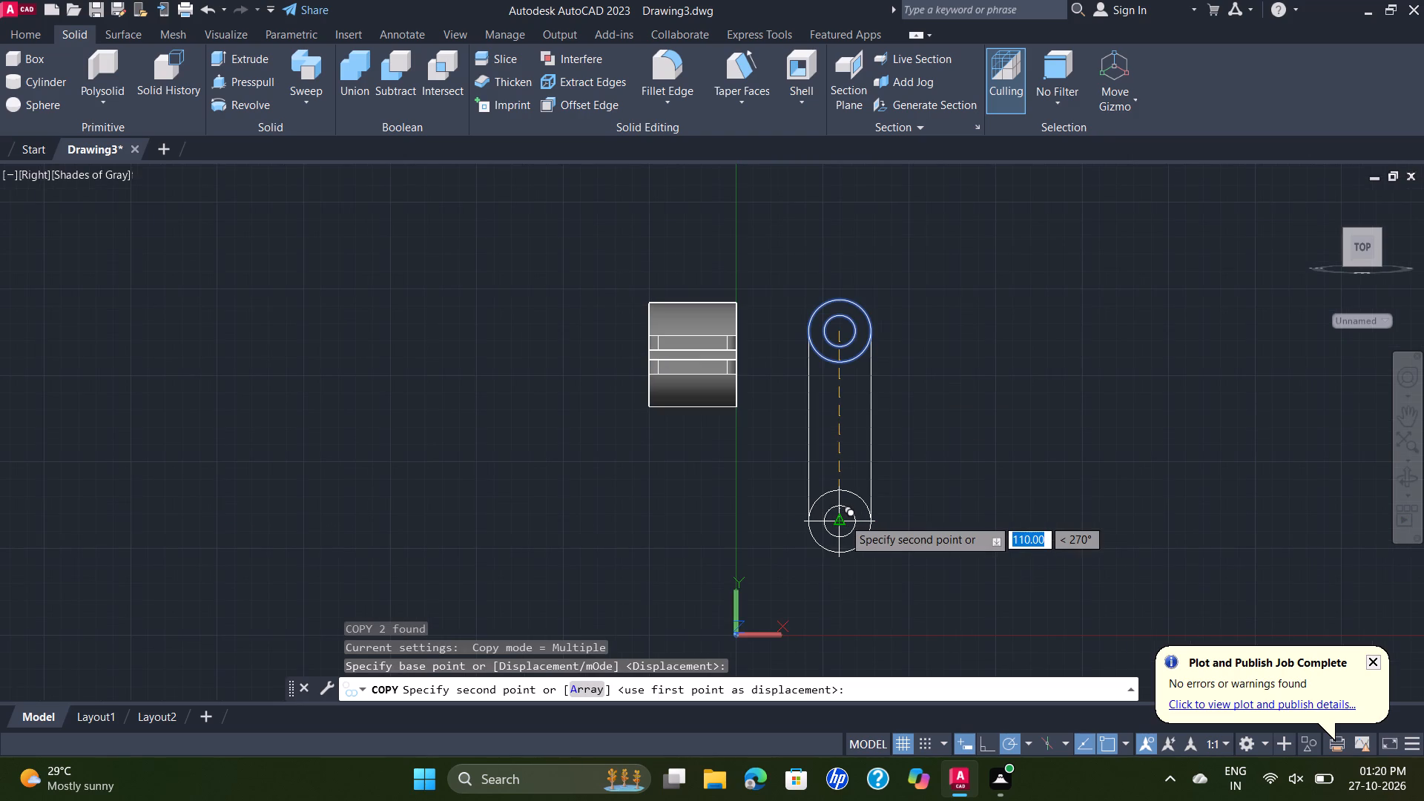
click(843, 518)
key(Escape)
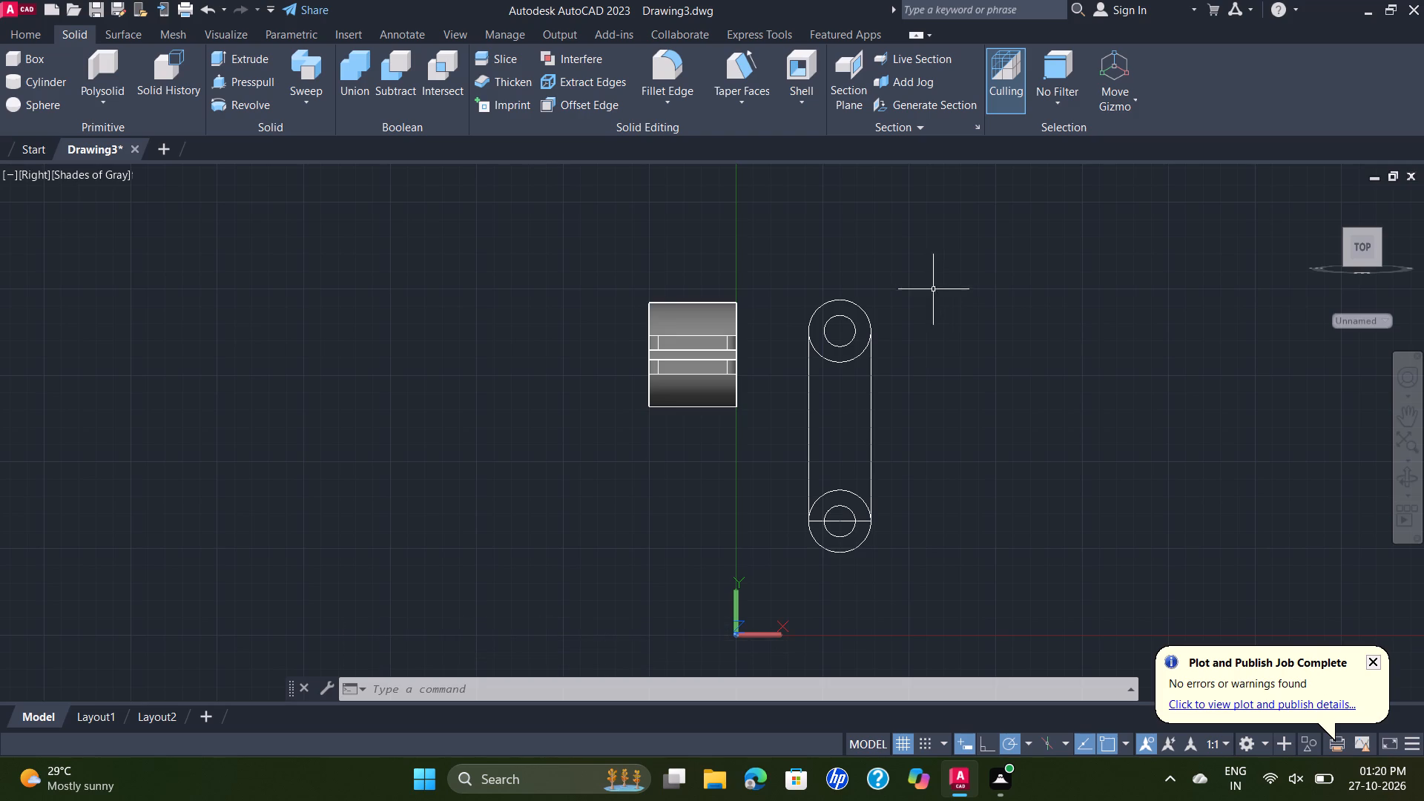
Erase the horizontal line crossing the lower pair of circles.
click(837, 521)
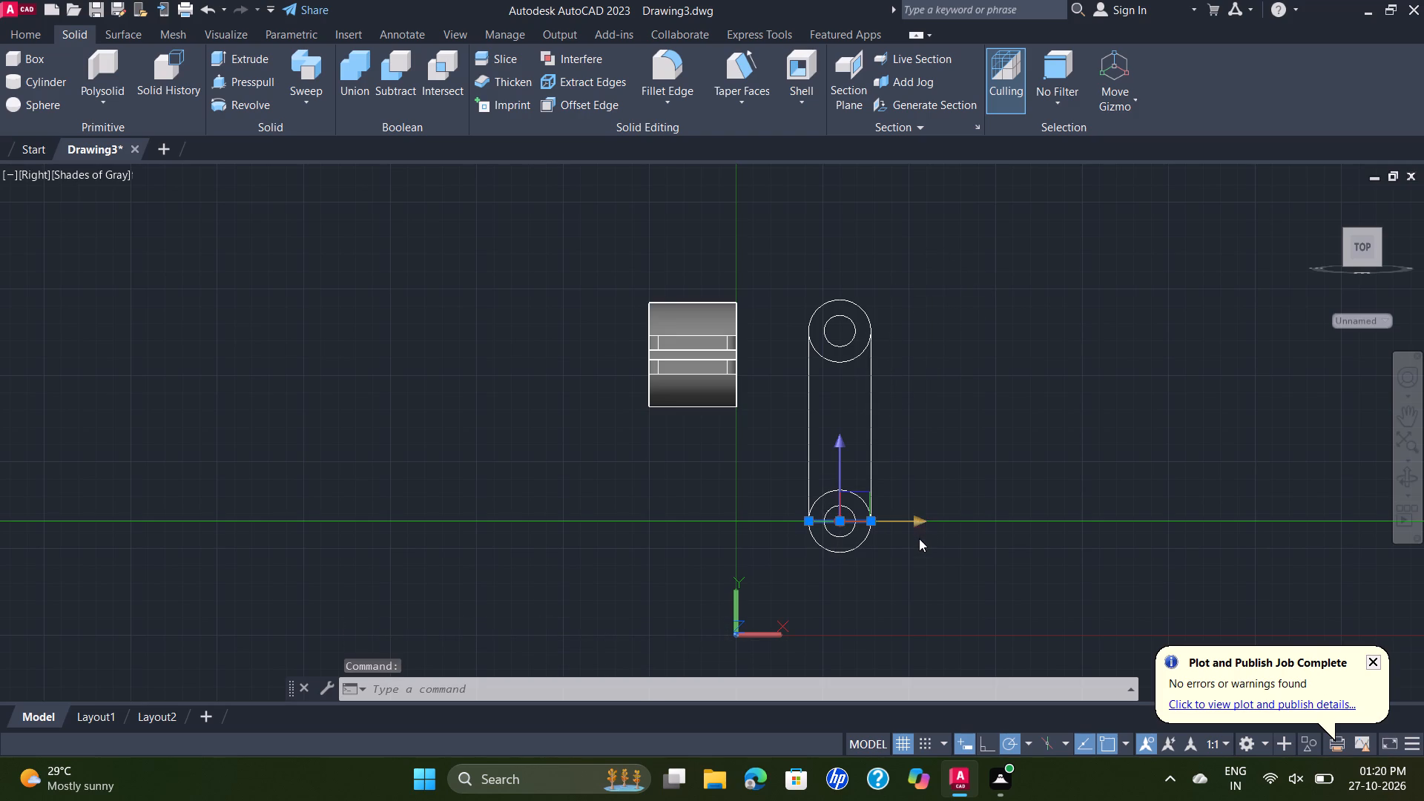
key(Delete)
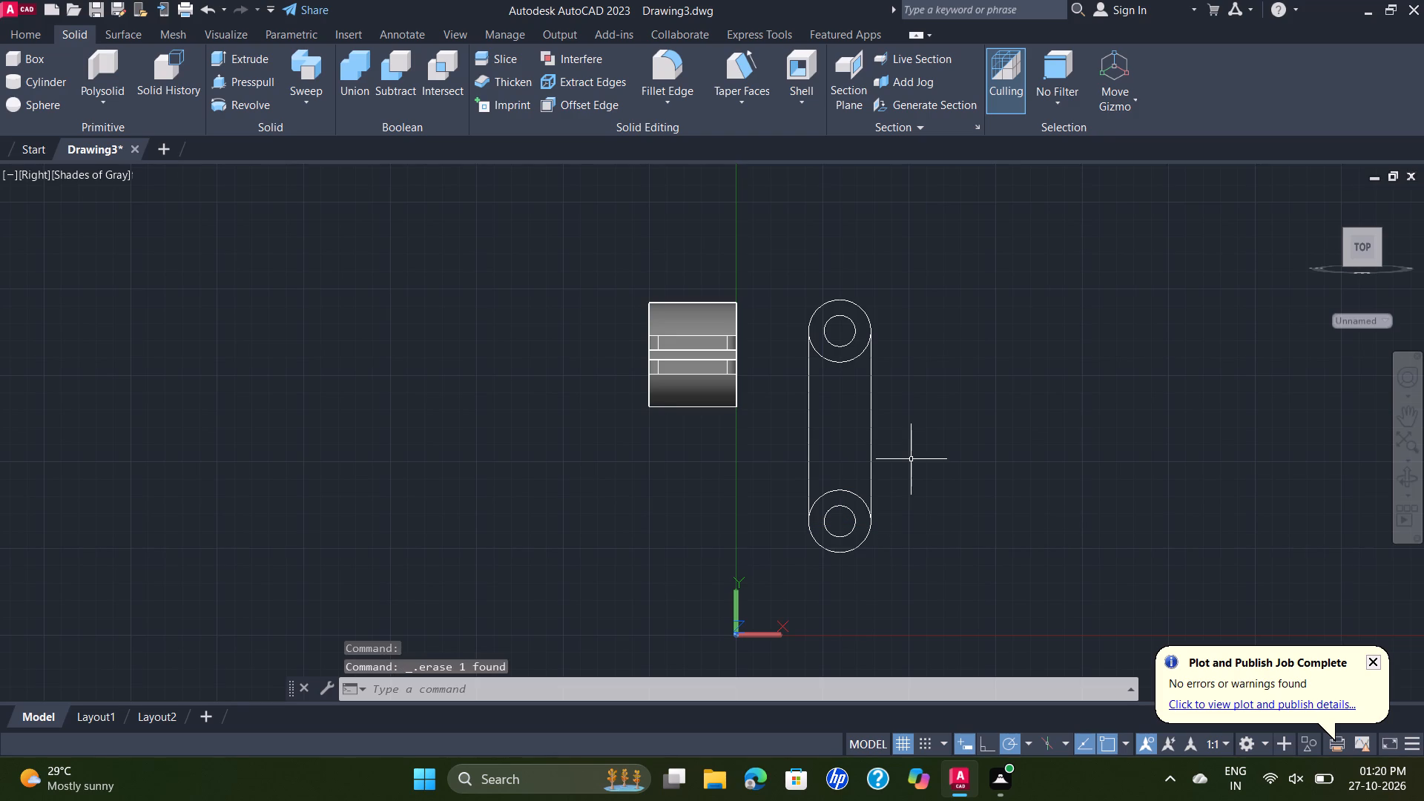
Trim the inner halves of both 36-diameter circles between the side lines to leave a rounded slot-shaped outline.
text(TR)
key(Return)
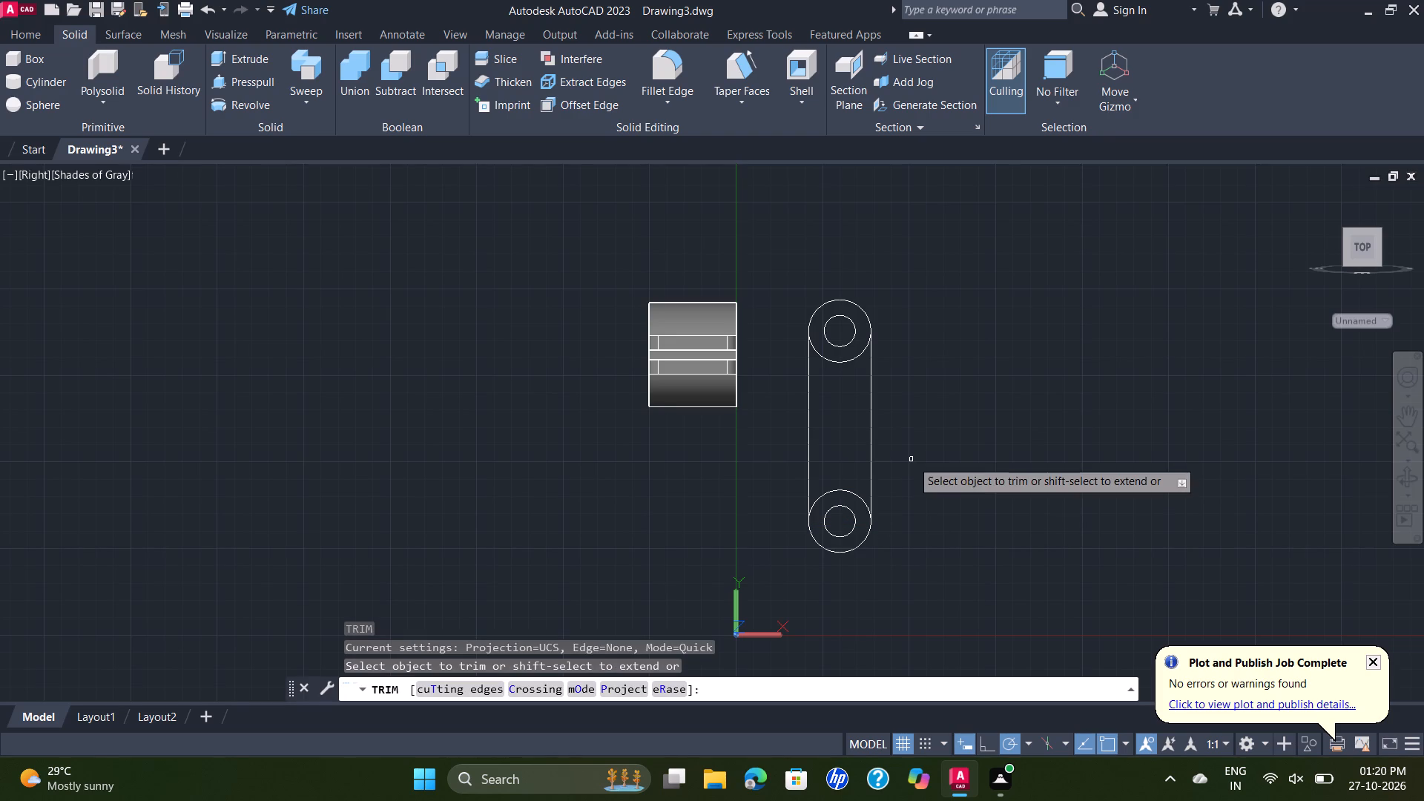
click(849, 489)
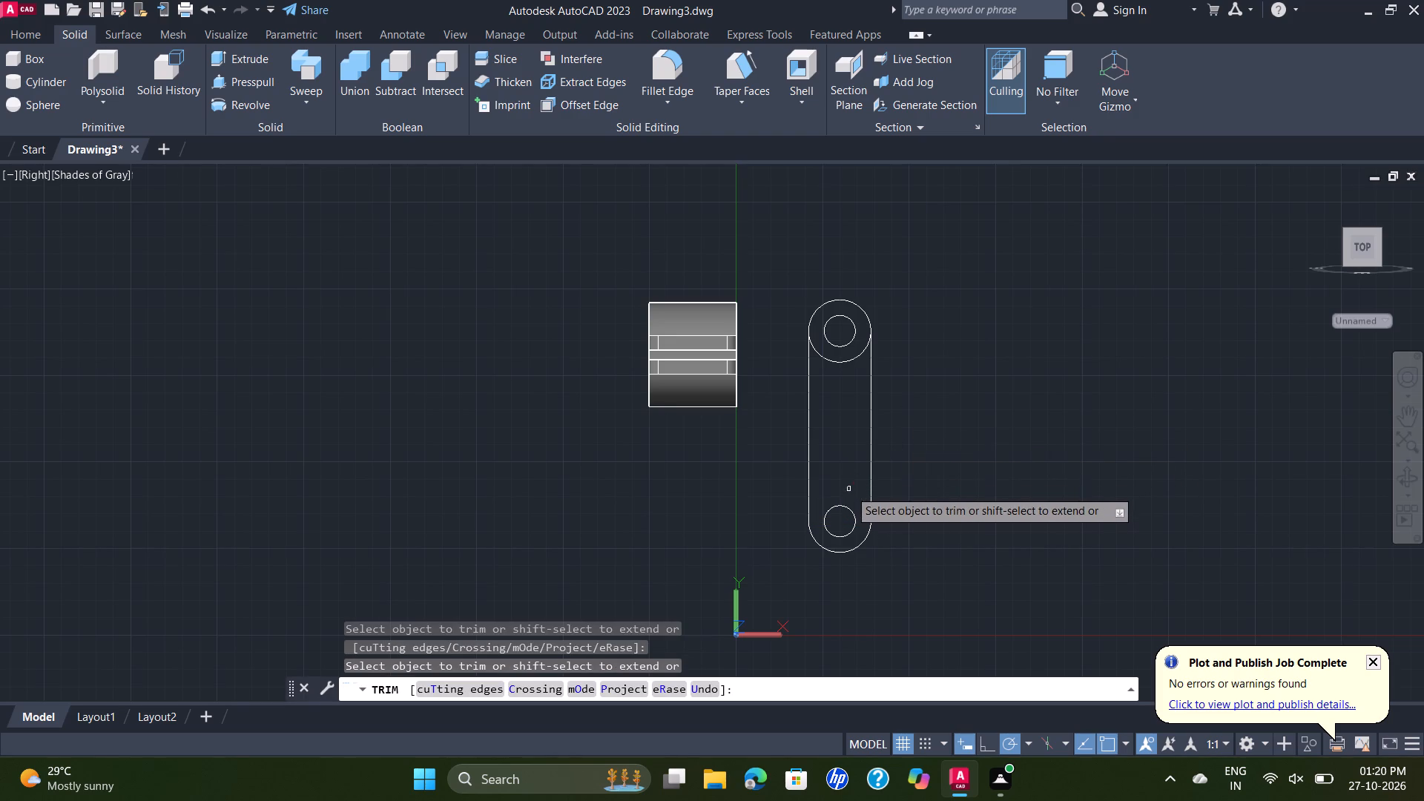
click(853, 361)
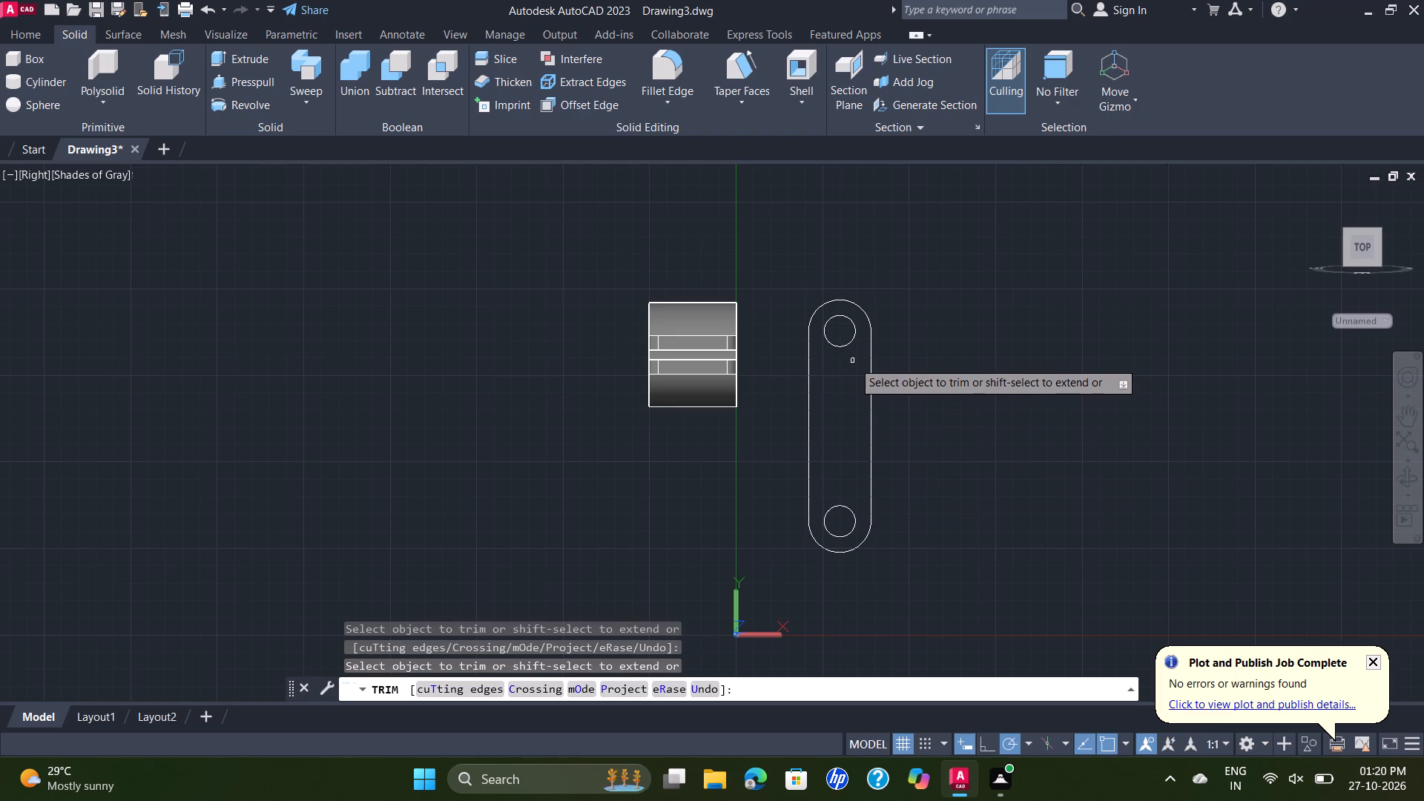
key(Escape)
Join the link profile's side lines and end arcs into one closed outline.
click(937, 245)
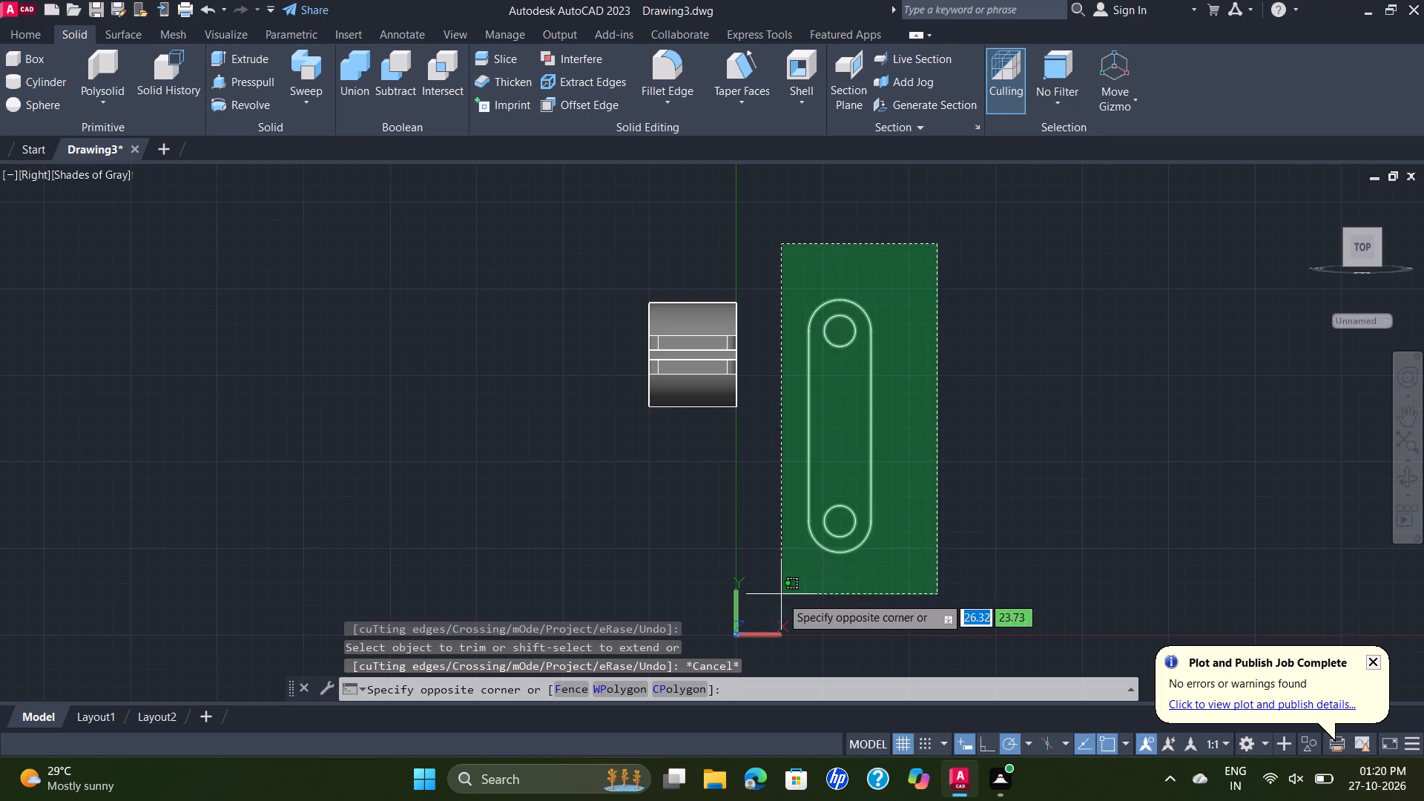
click(771, 601)
key(j)
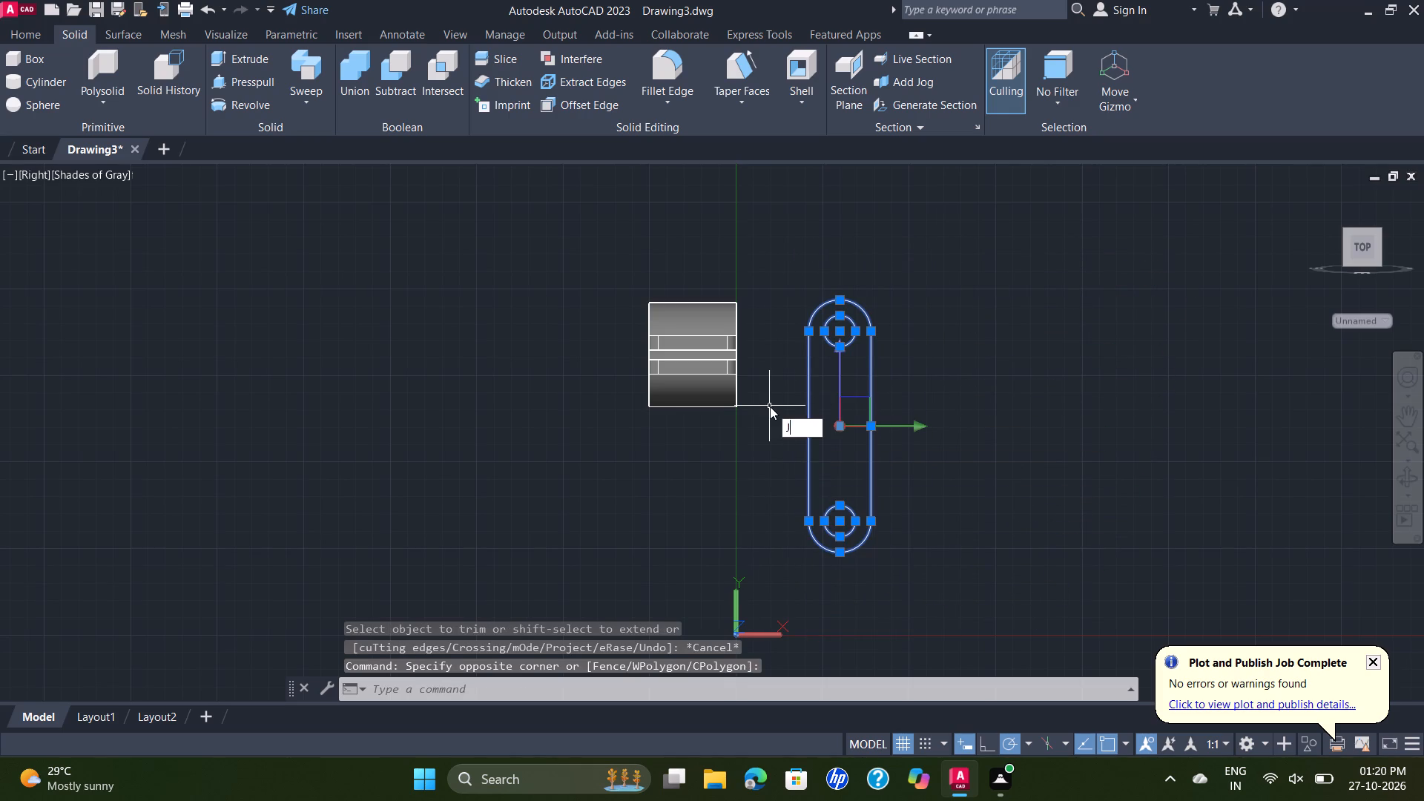
key(Return)
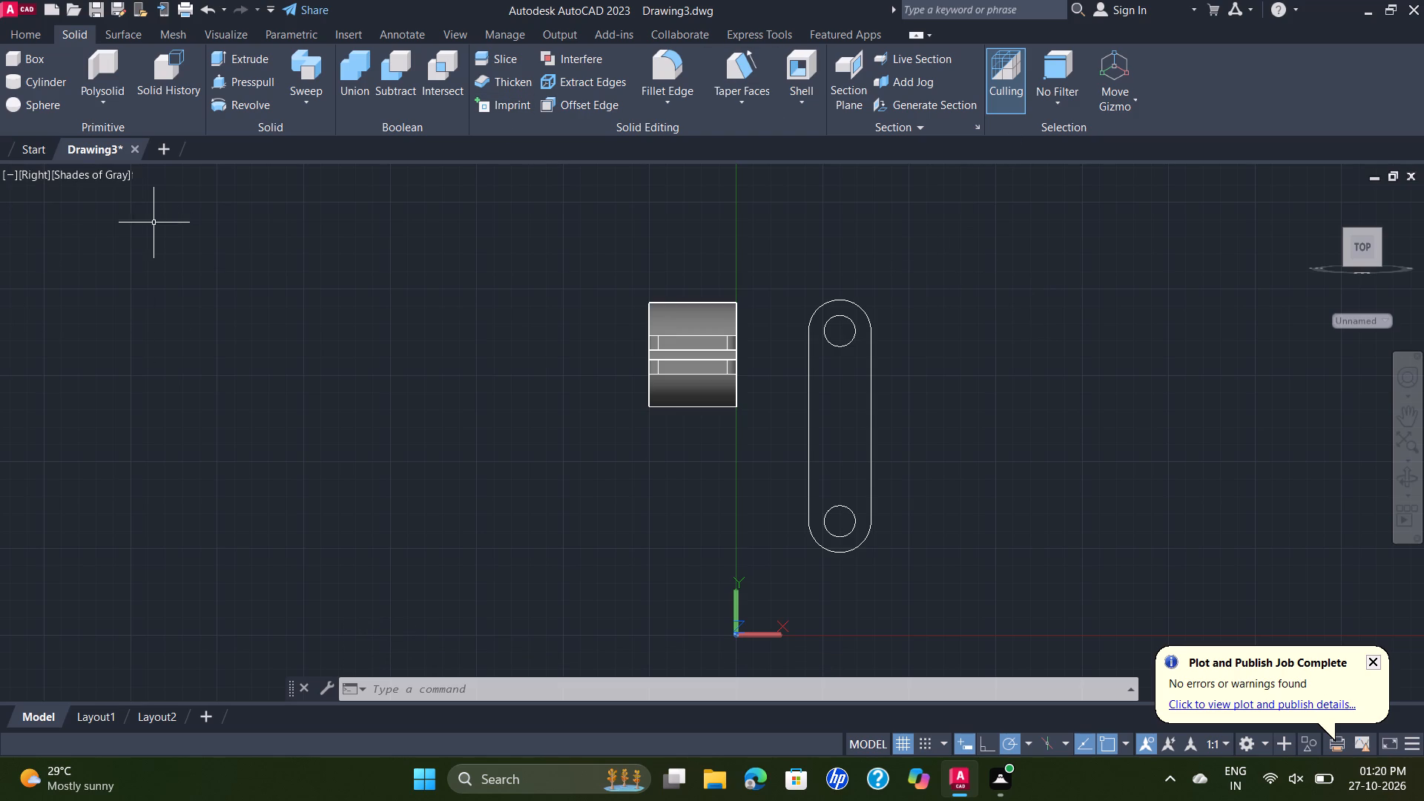
In the SE Isometric view, Presspull the link area around the two holes to a thickness of 12.
click(40, 174)
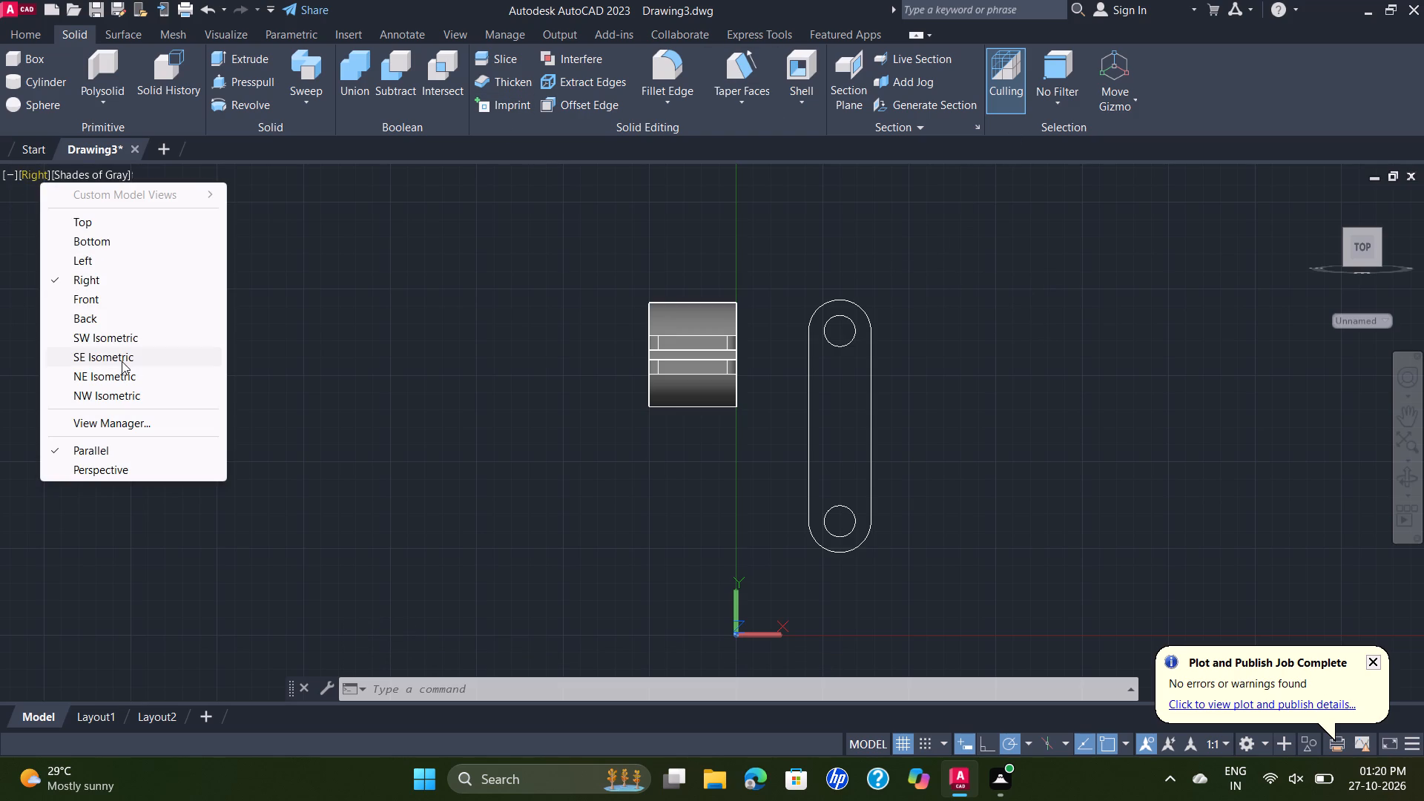
click(123, 362)
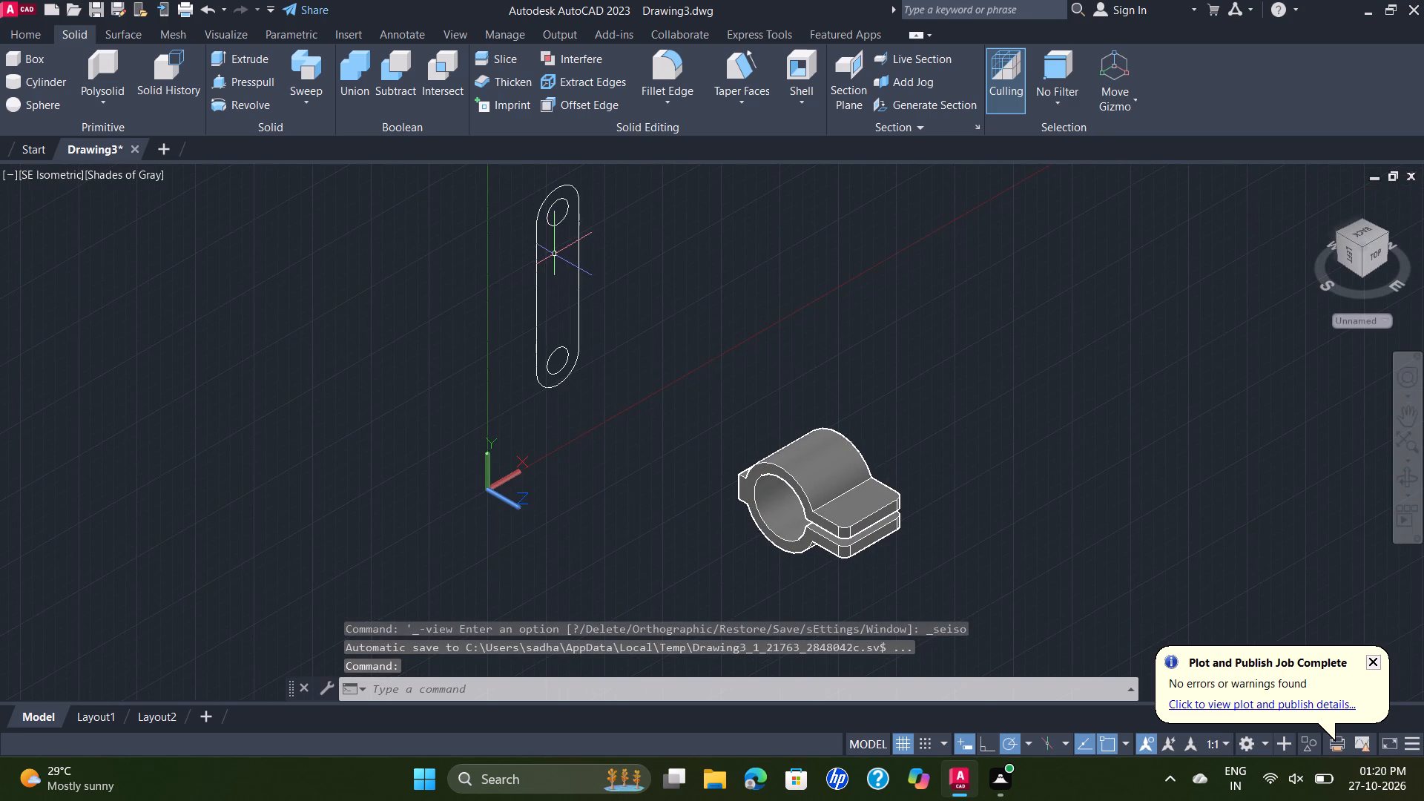
scroll(555, 254, up, 1)
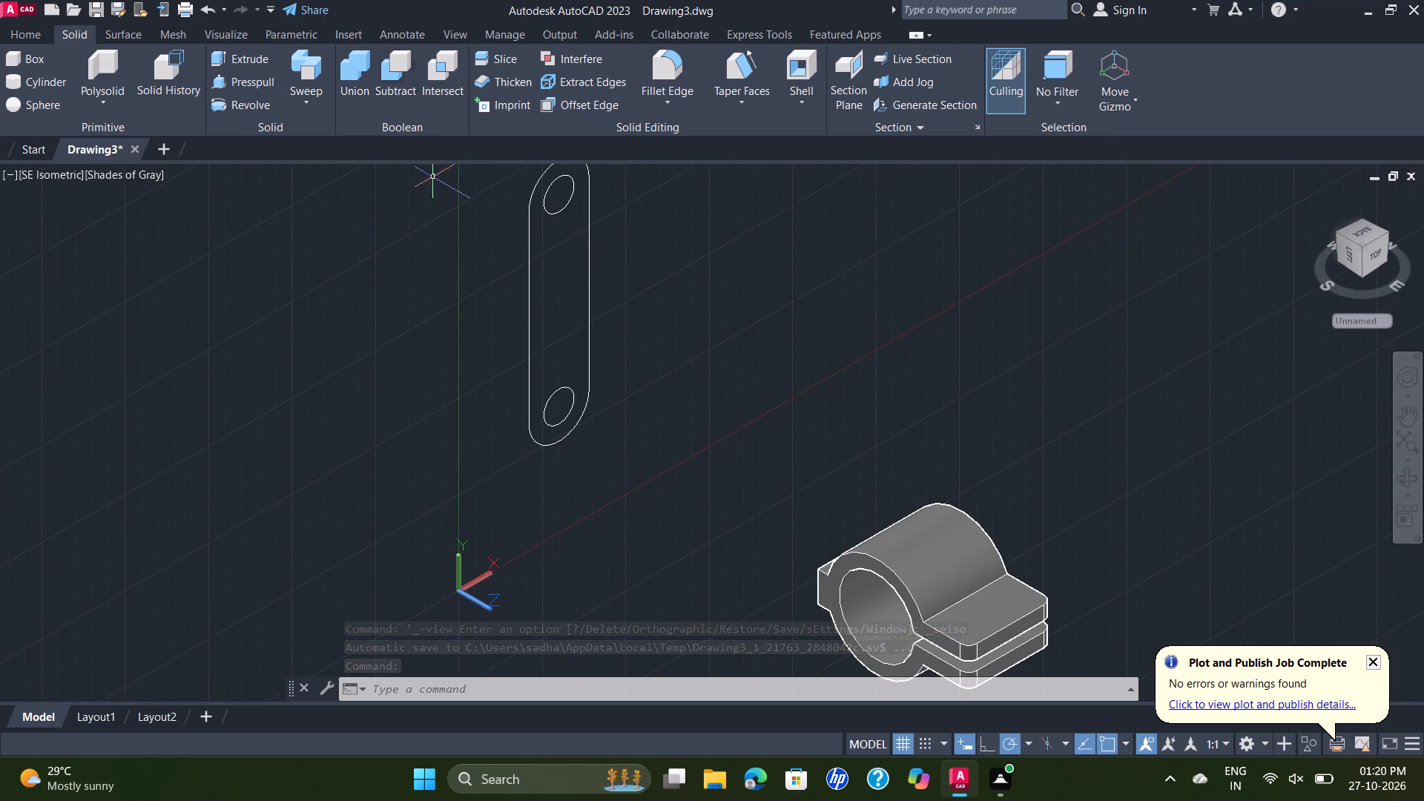
click(252, 80)
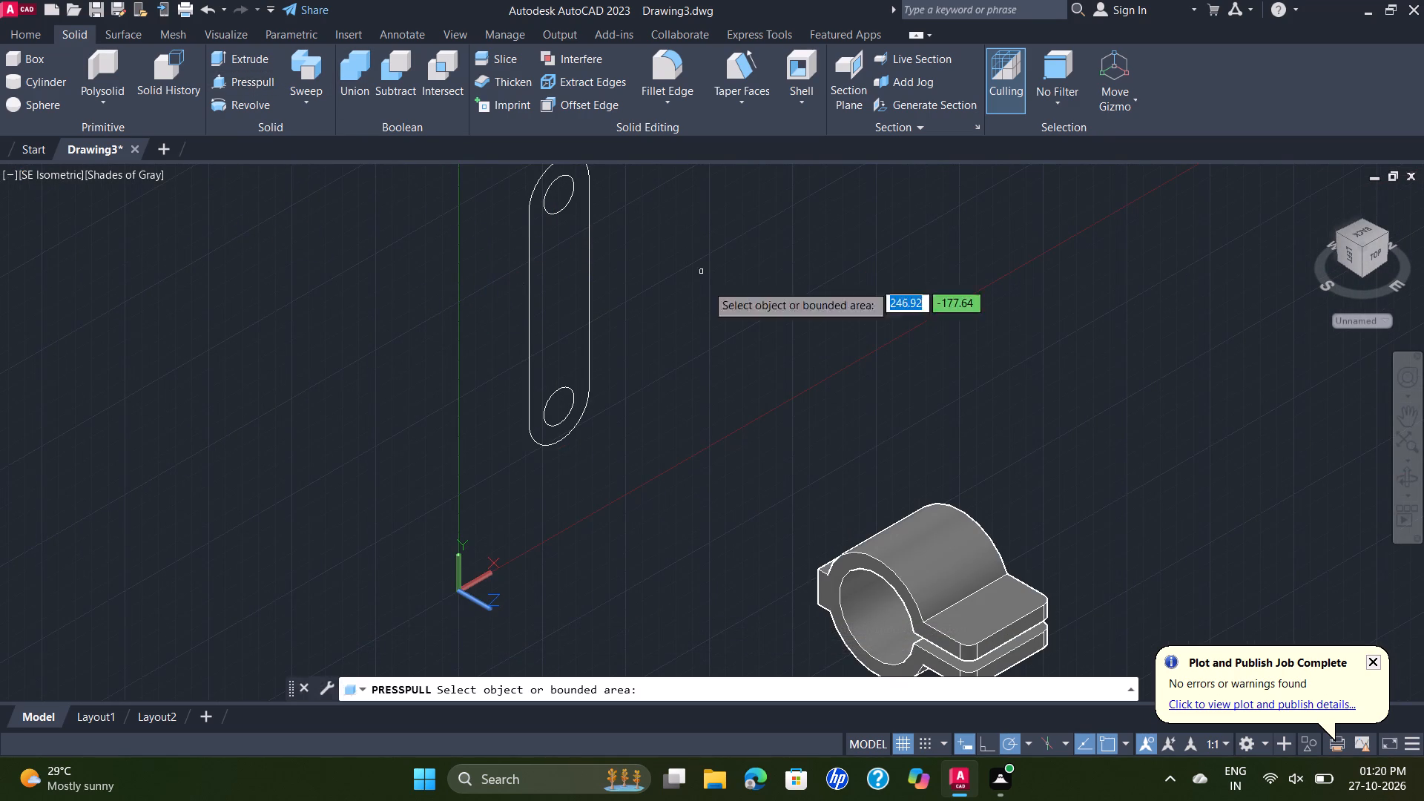
click(556, 308)
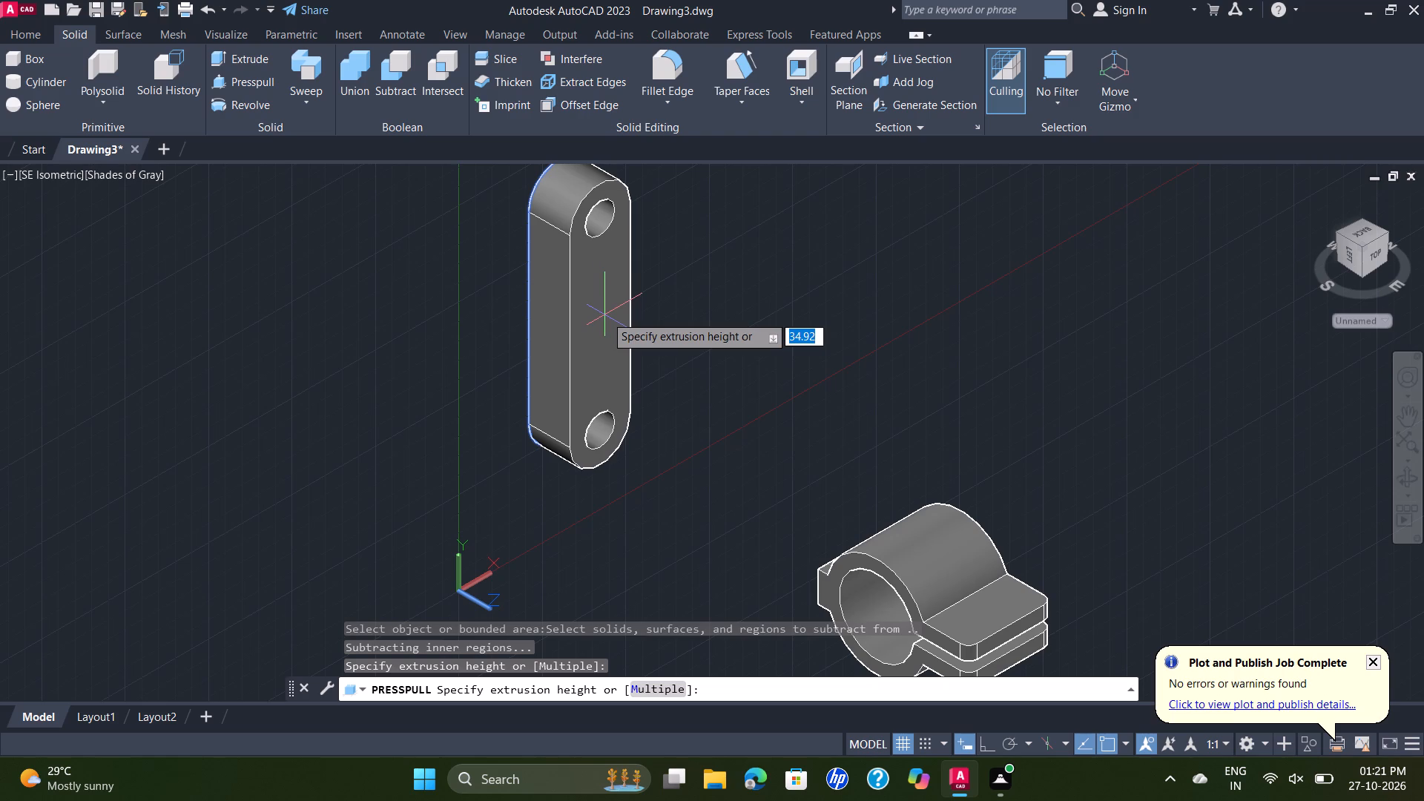
text(12)
key(Return)
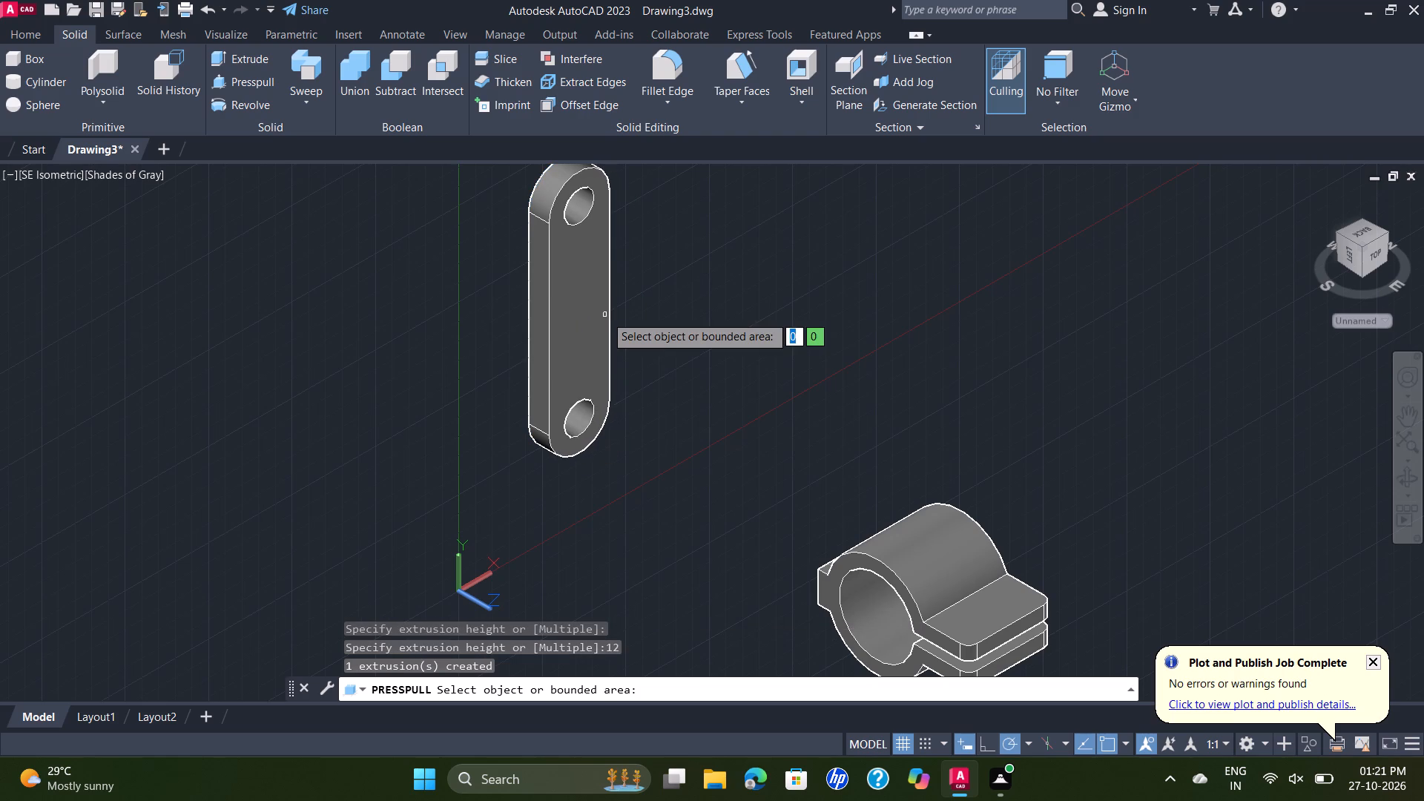
scroll(605, 315, up, 2)
key(Escape)
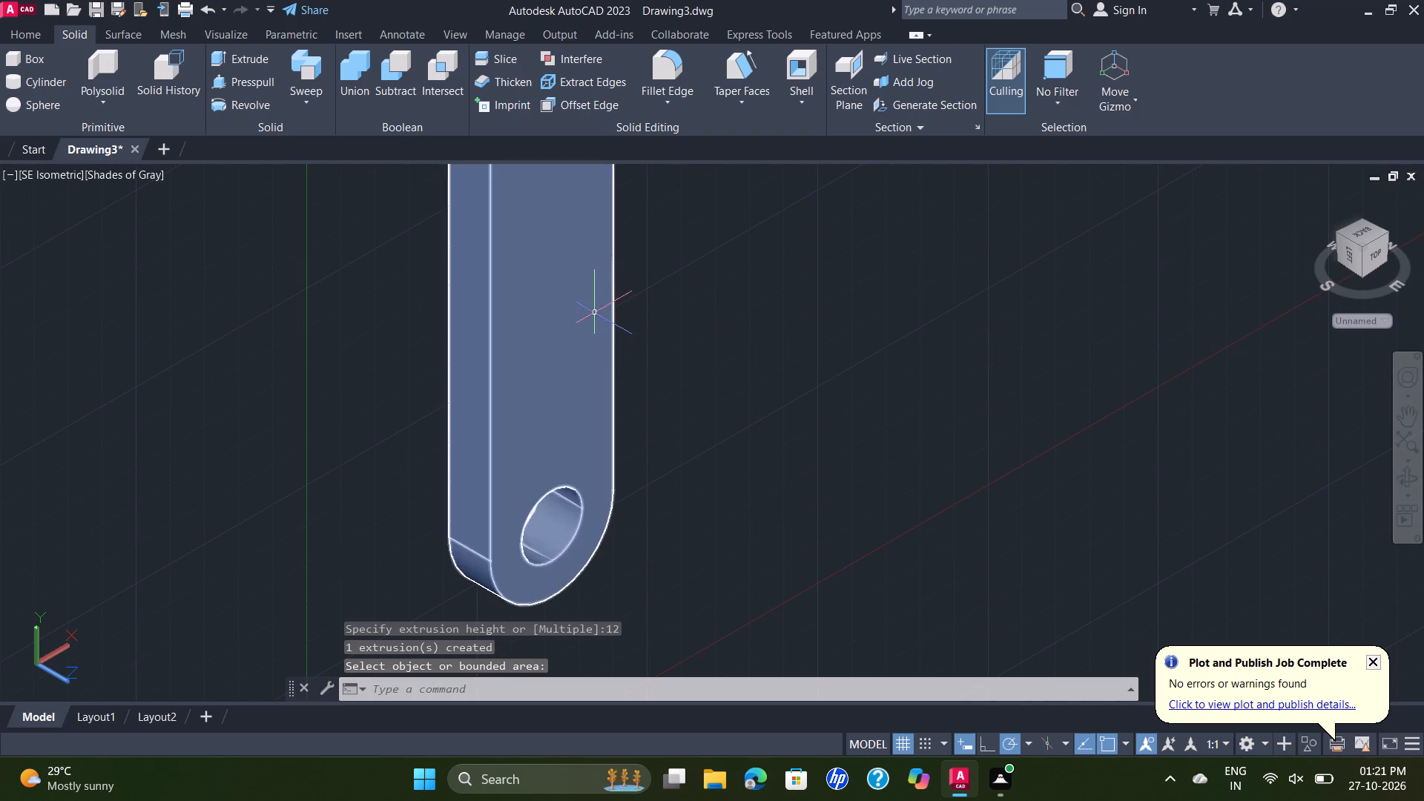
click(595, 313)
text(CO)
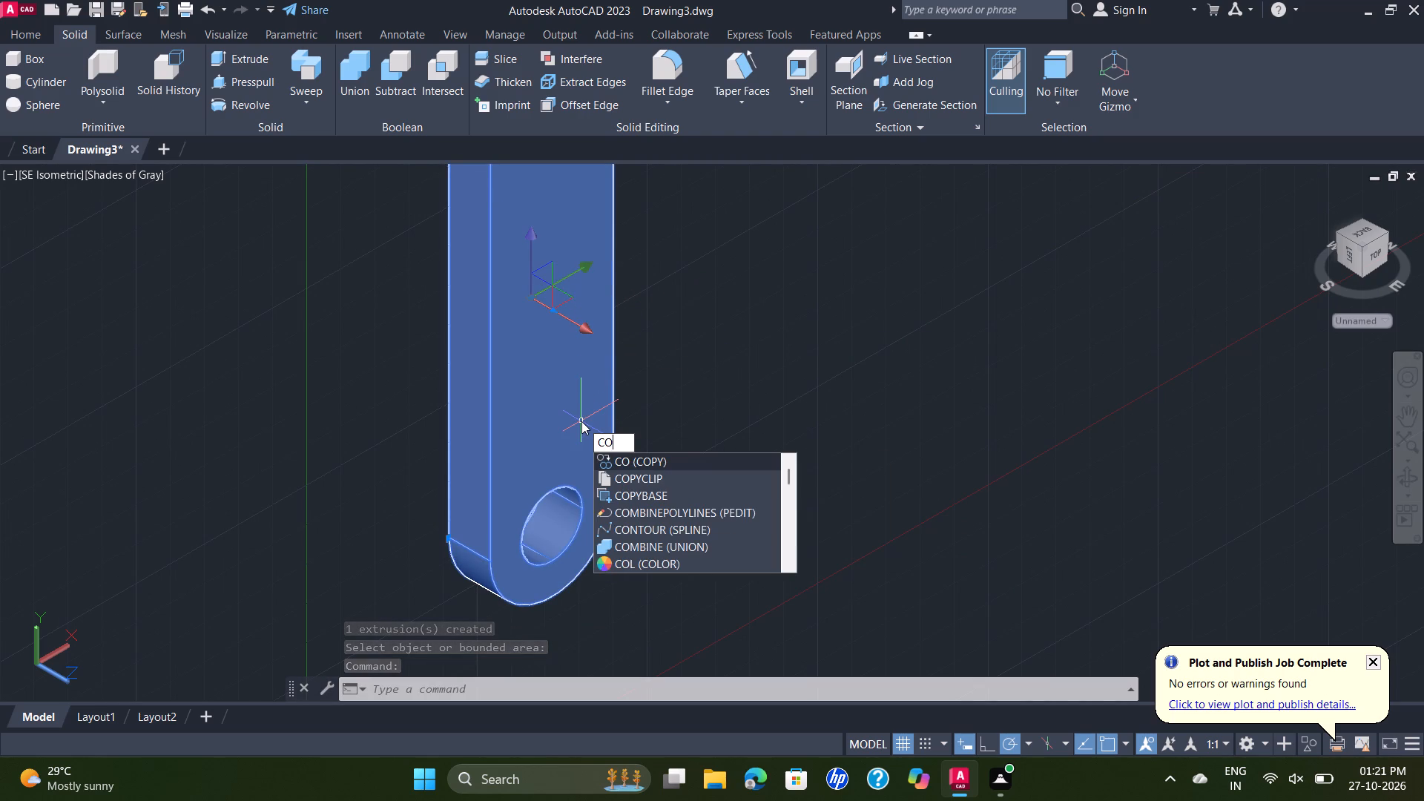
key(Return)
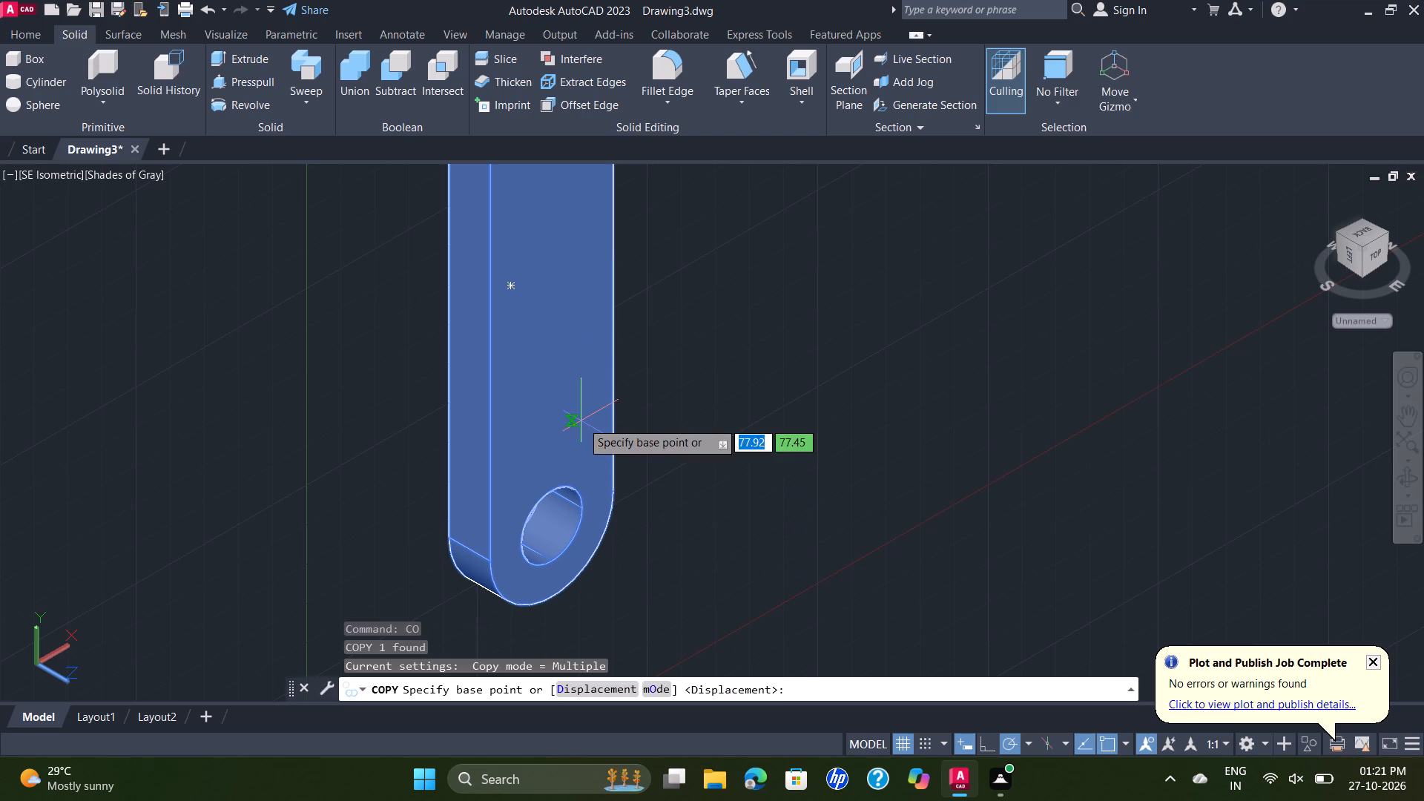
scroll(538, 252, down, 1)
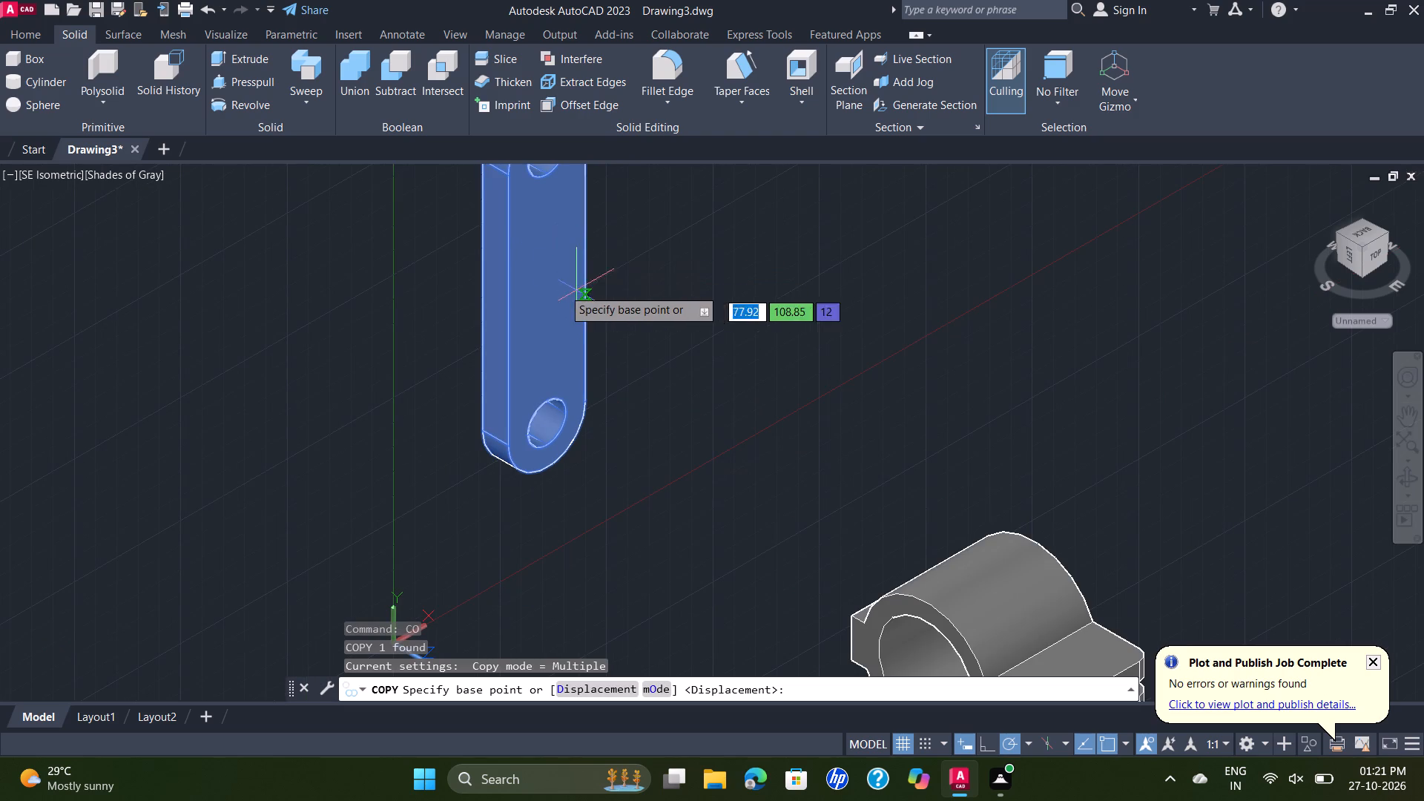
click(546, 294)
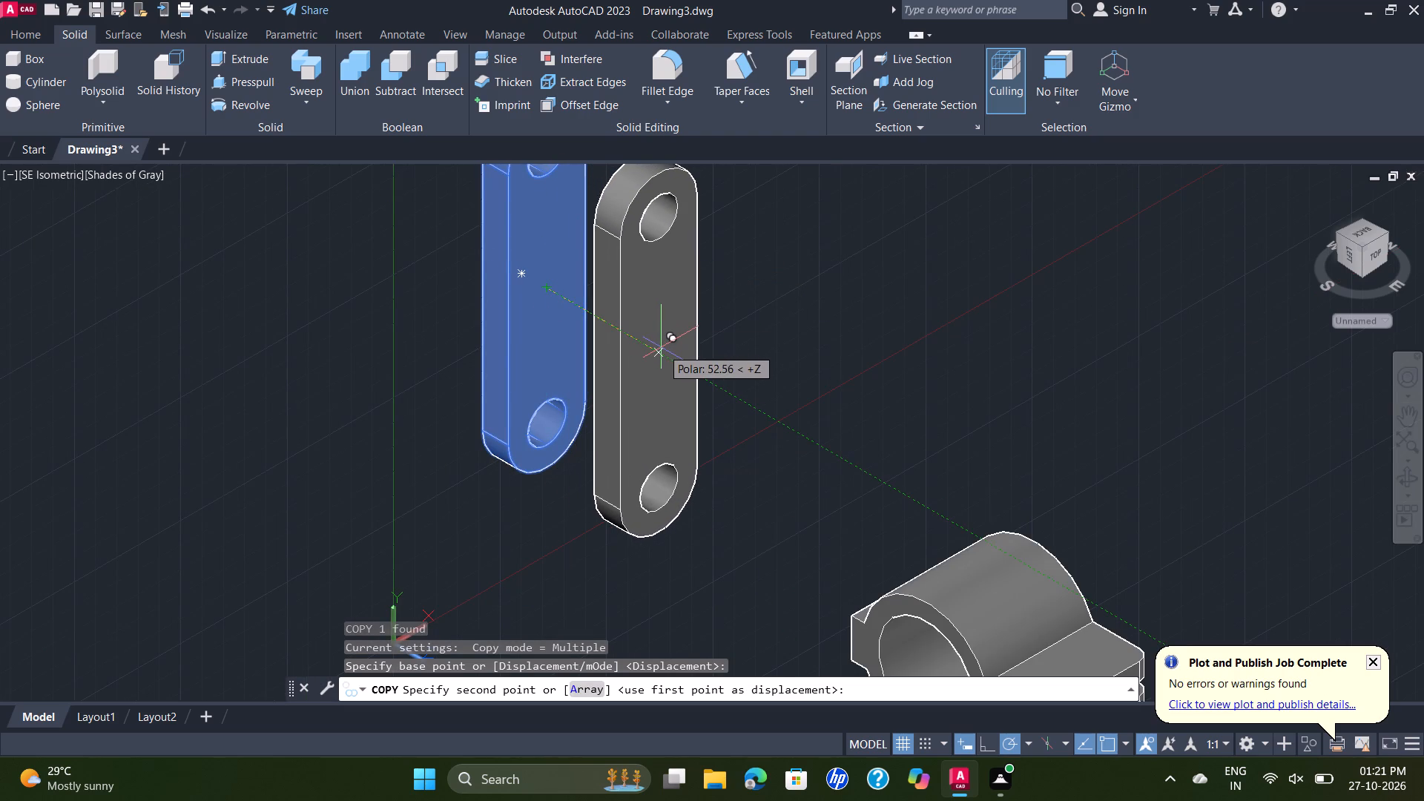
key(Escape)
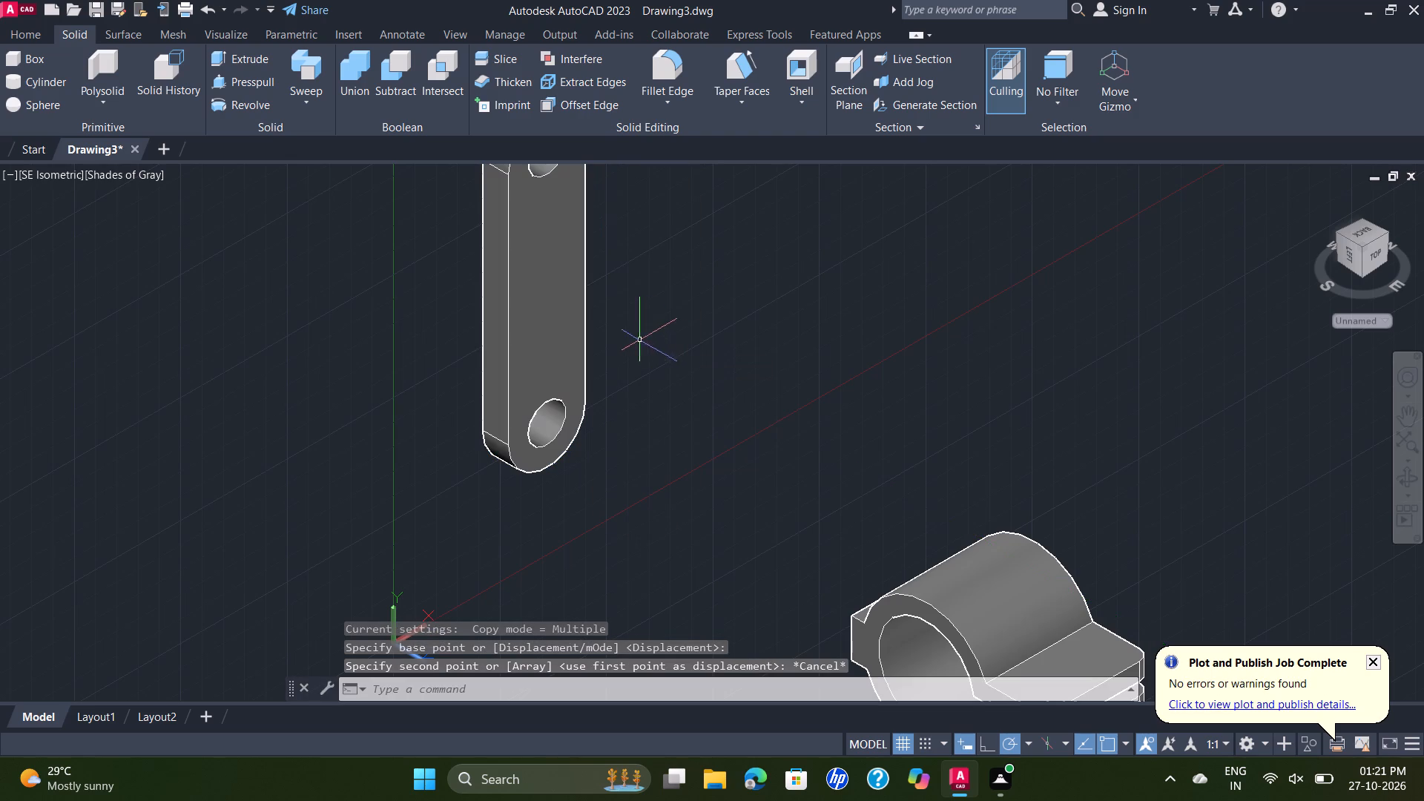
Copy the link plate 24 along the +Z axis to make a second, parallel plate.
key(space)
click(496, 280)
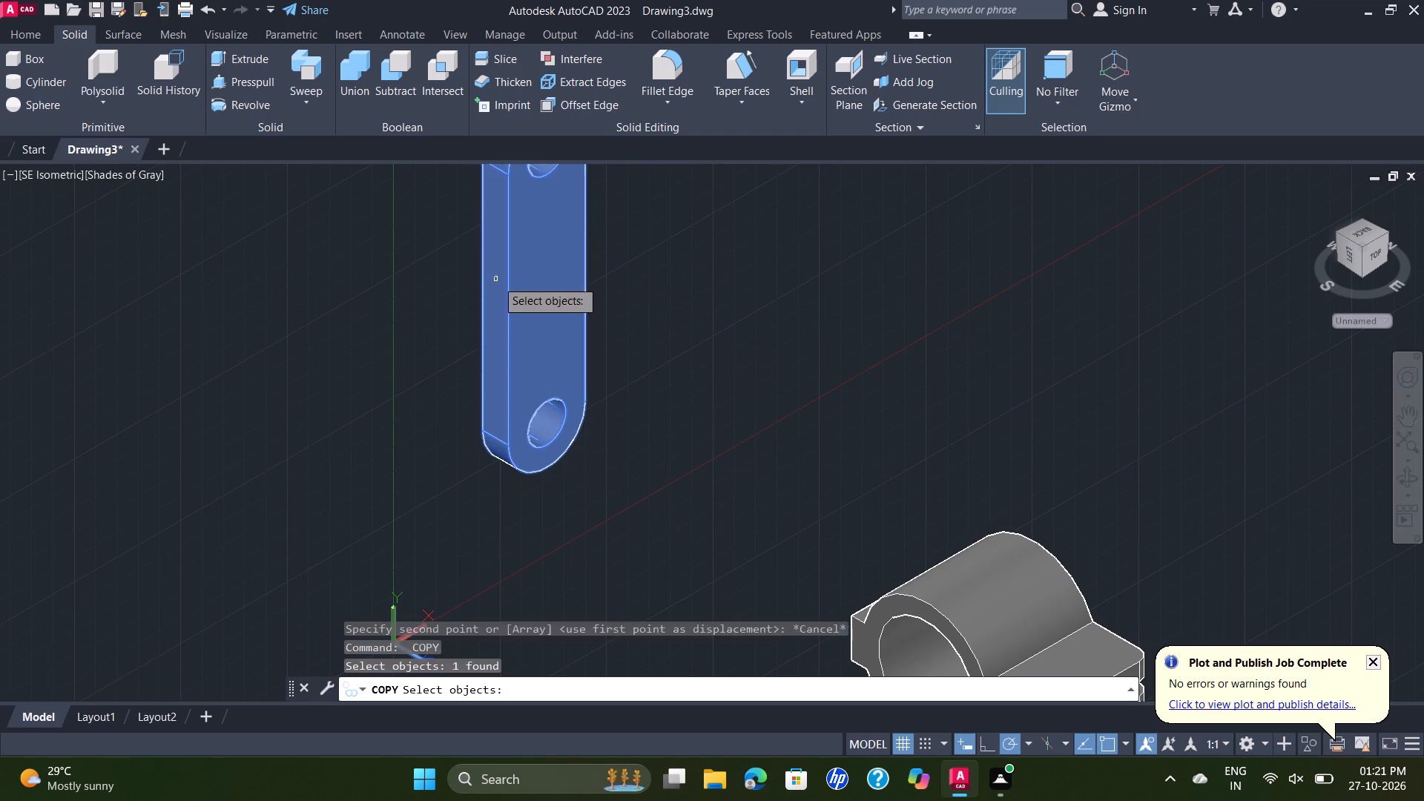
right_click(498, 280)
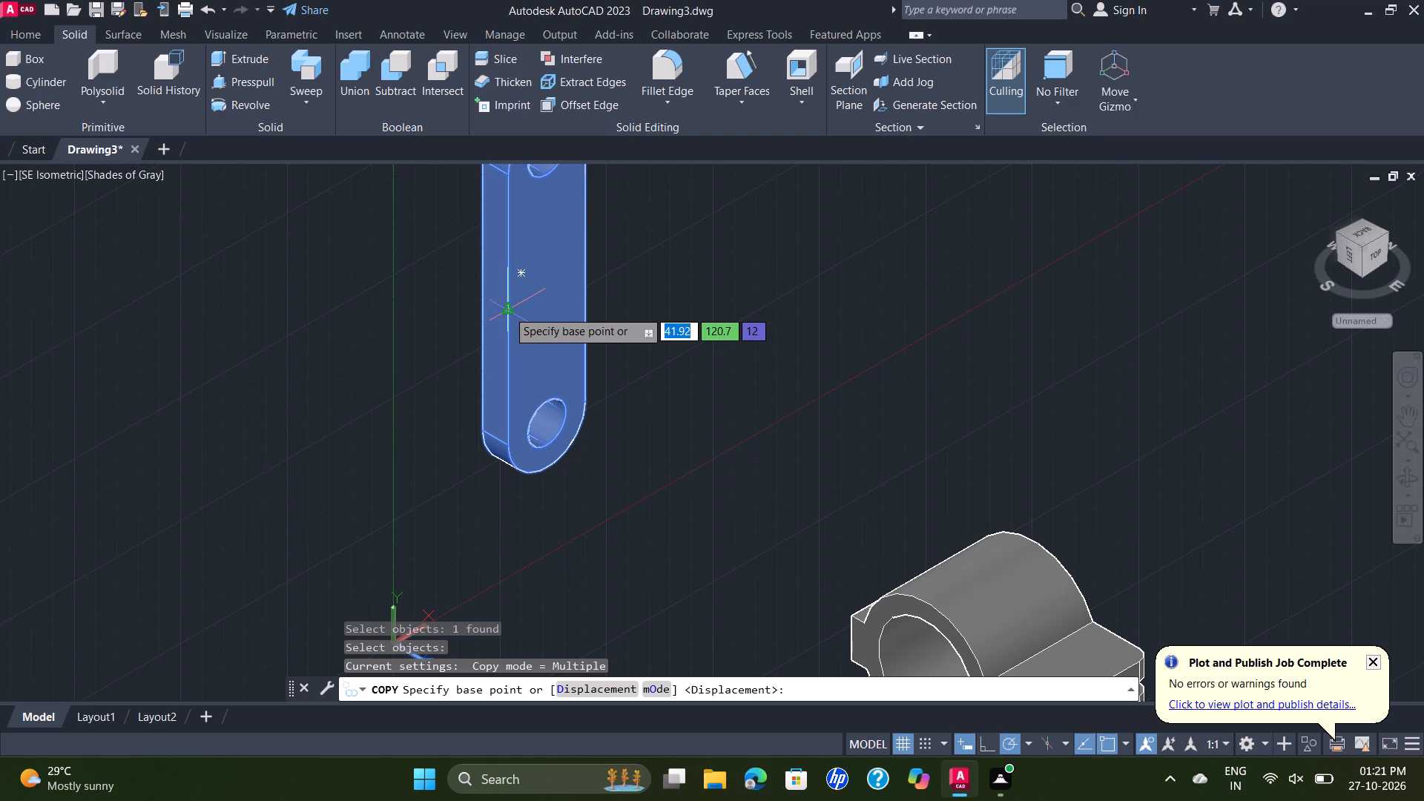
click(507, 310)
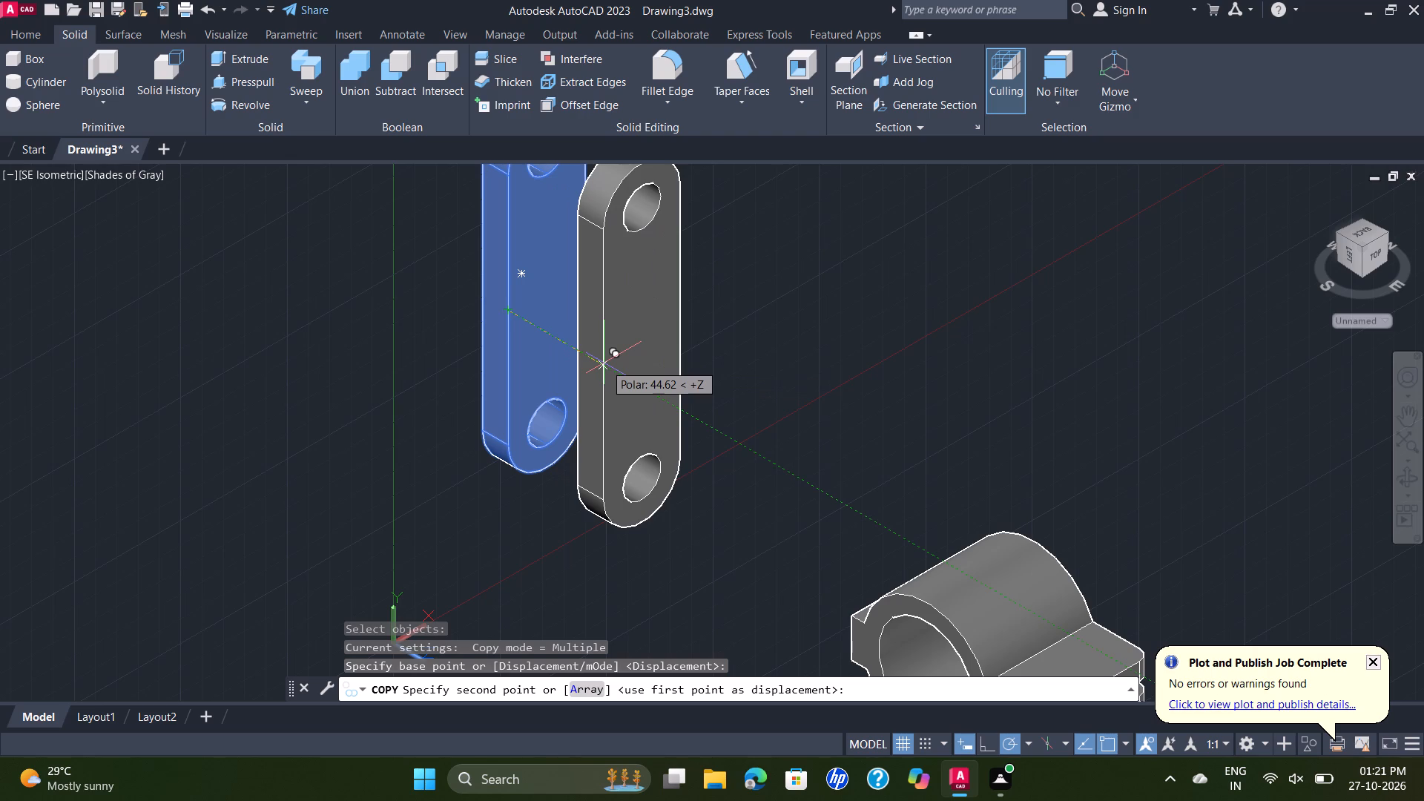
text(12)
key(Return)
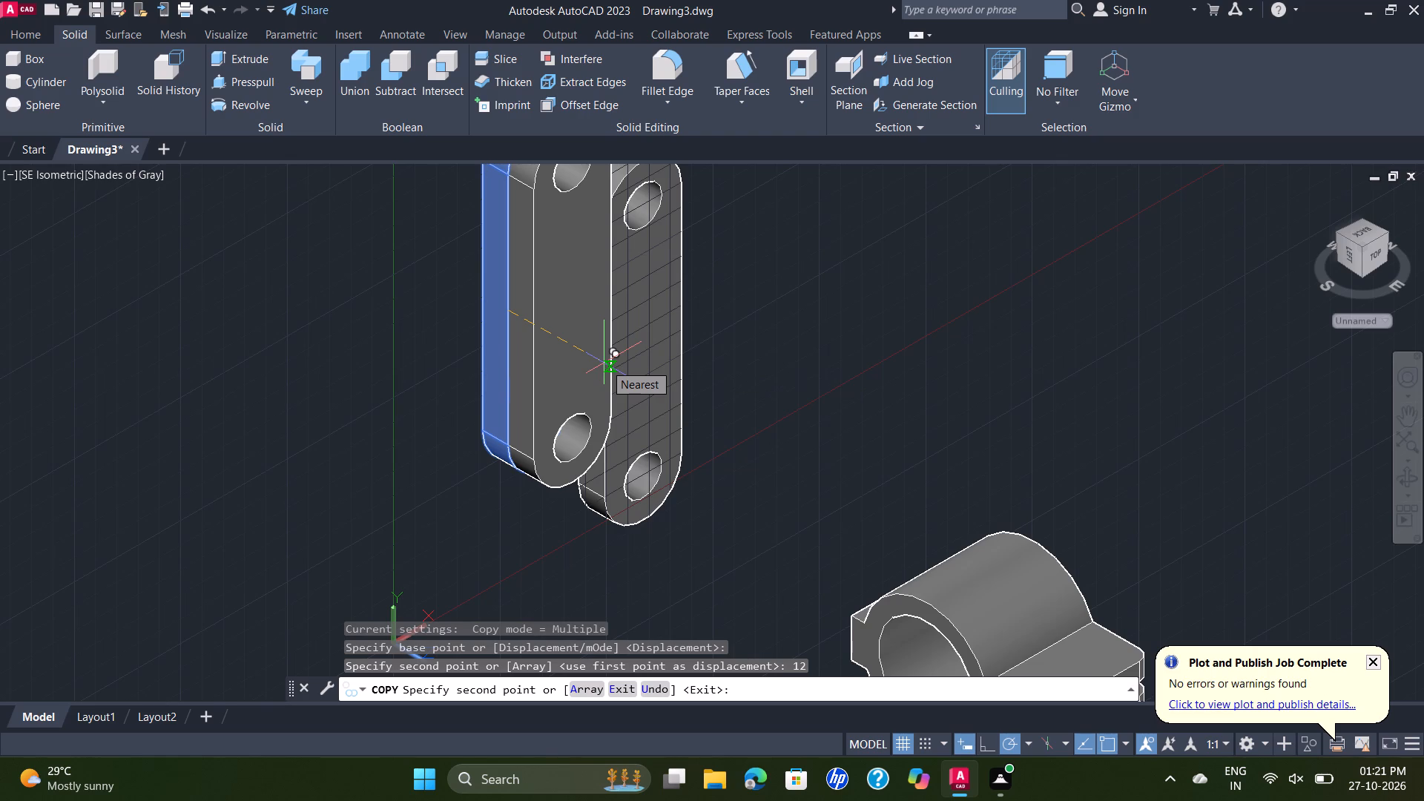
key(ctrl+z)
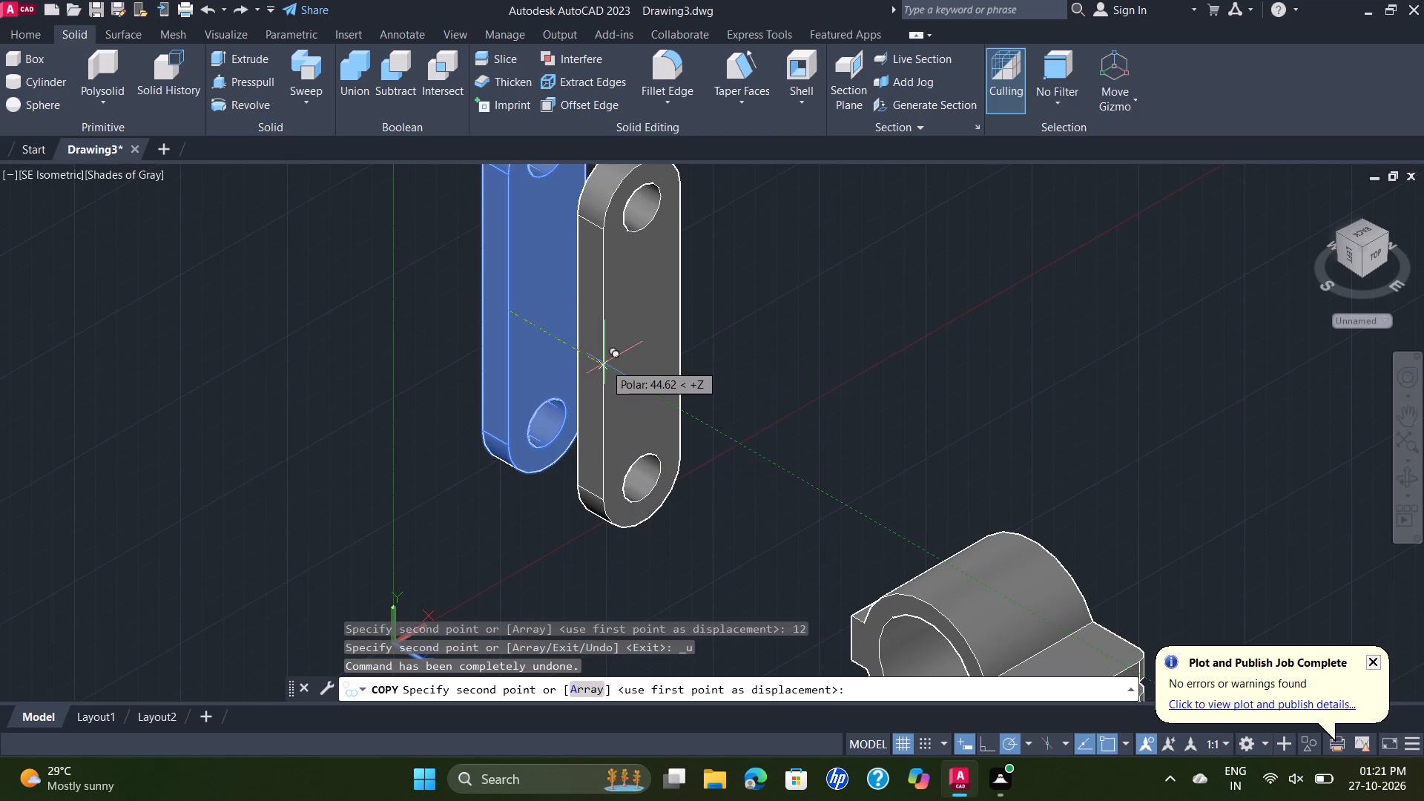
text(24)
key(Return)
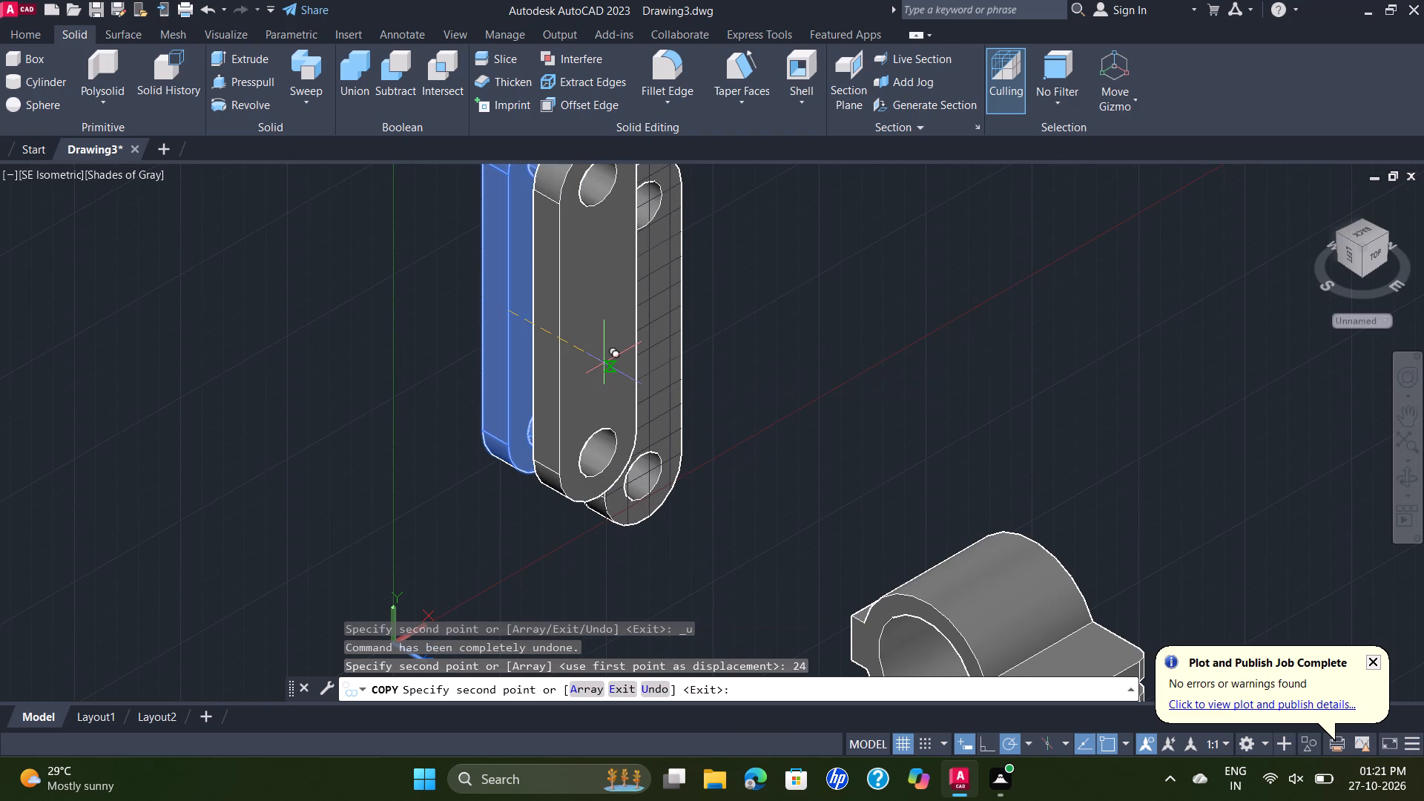
key(Escape)
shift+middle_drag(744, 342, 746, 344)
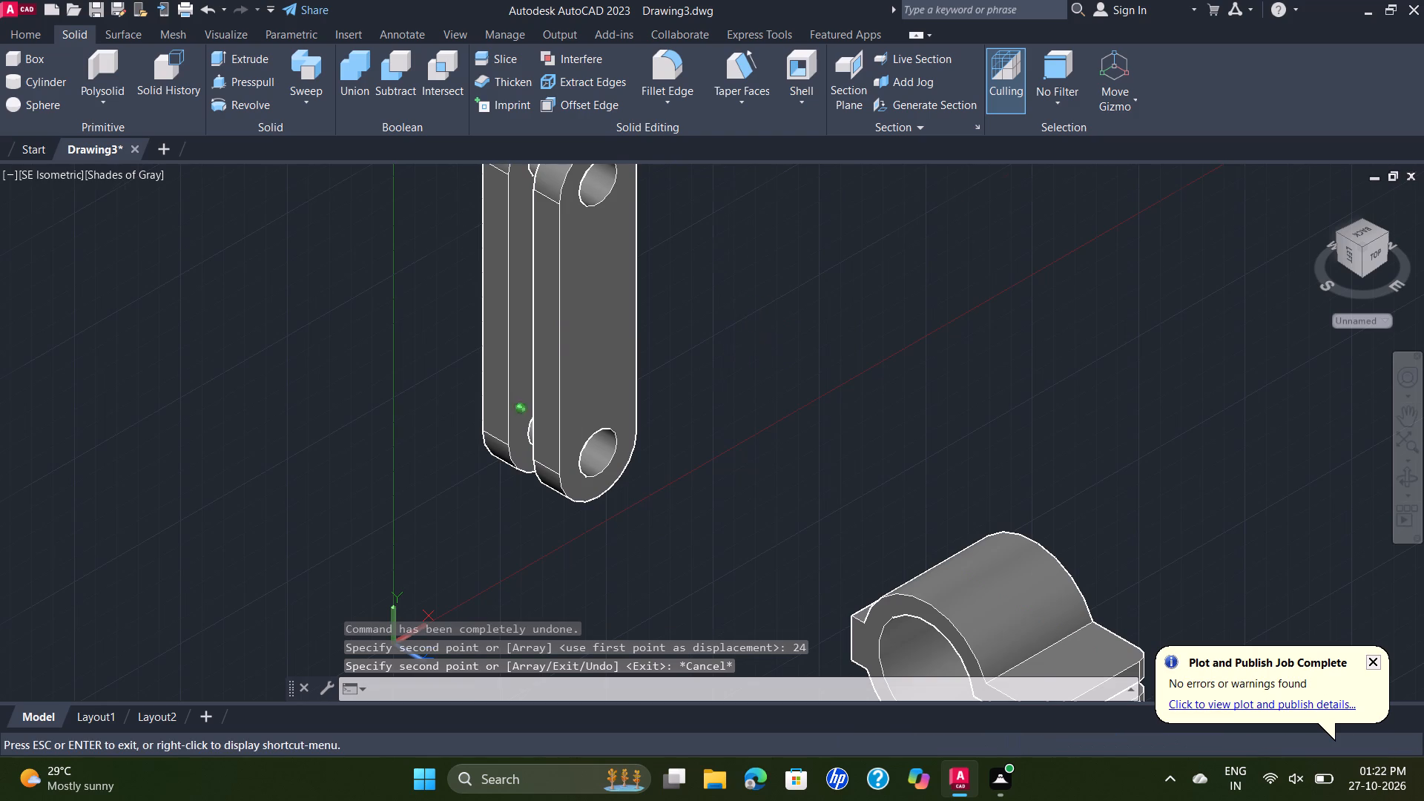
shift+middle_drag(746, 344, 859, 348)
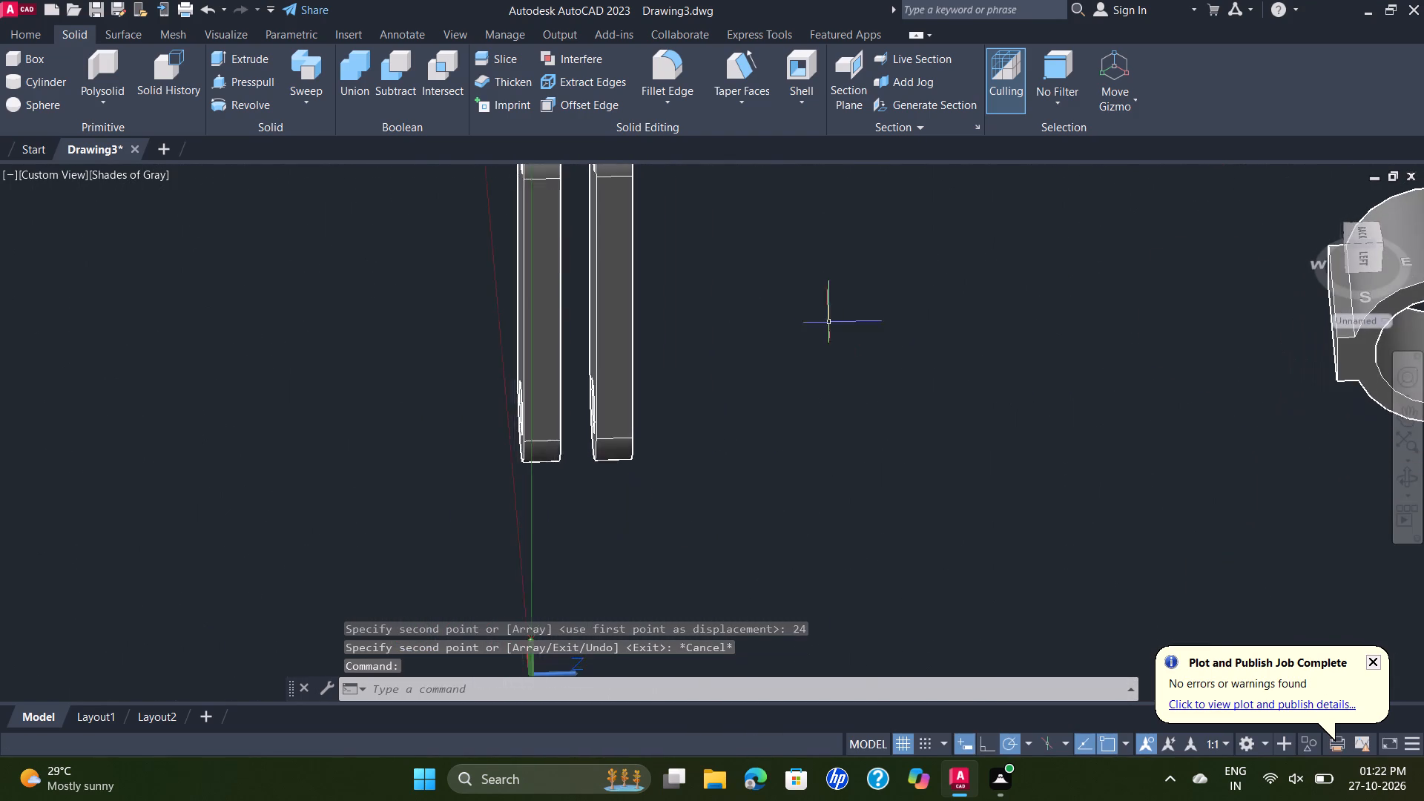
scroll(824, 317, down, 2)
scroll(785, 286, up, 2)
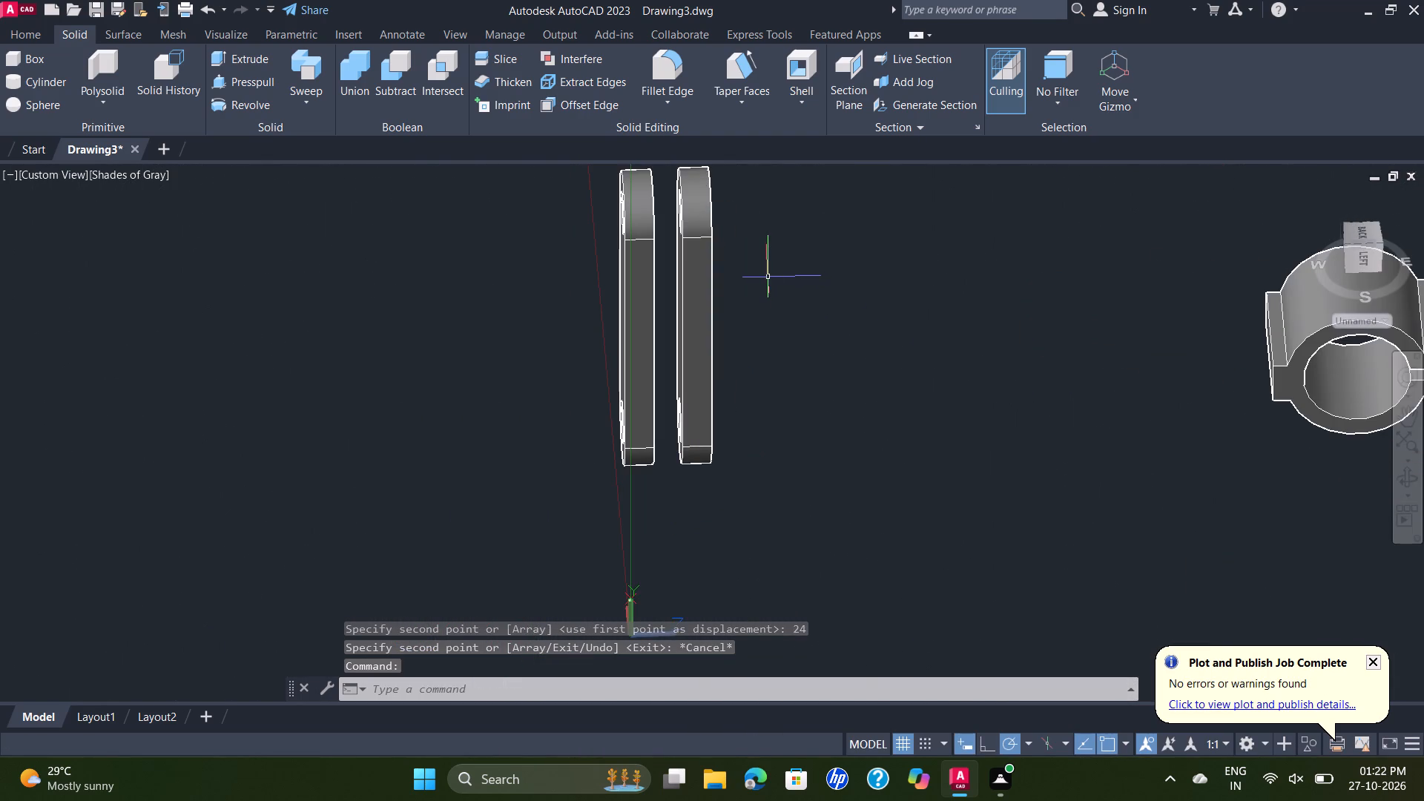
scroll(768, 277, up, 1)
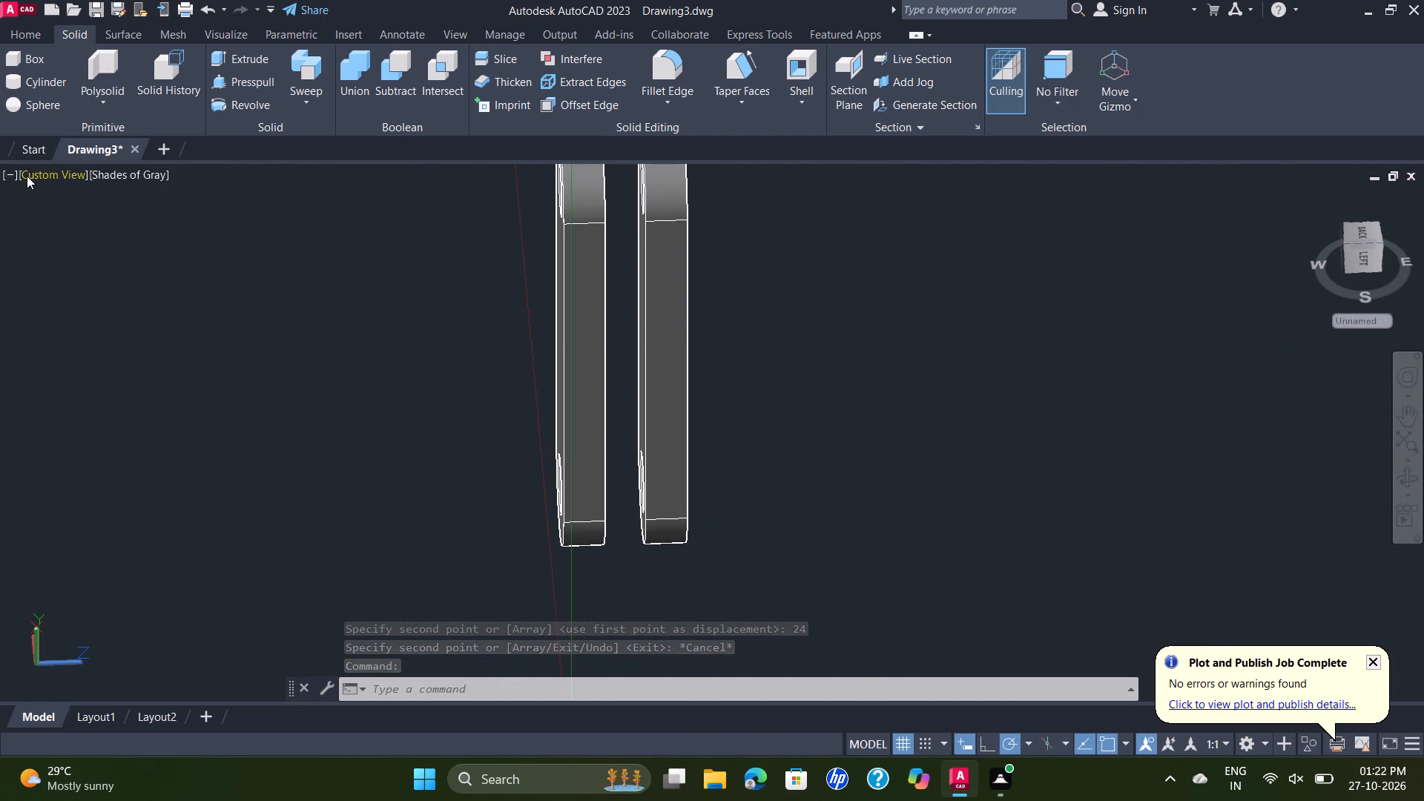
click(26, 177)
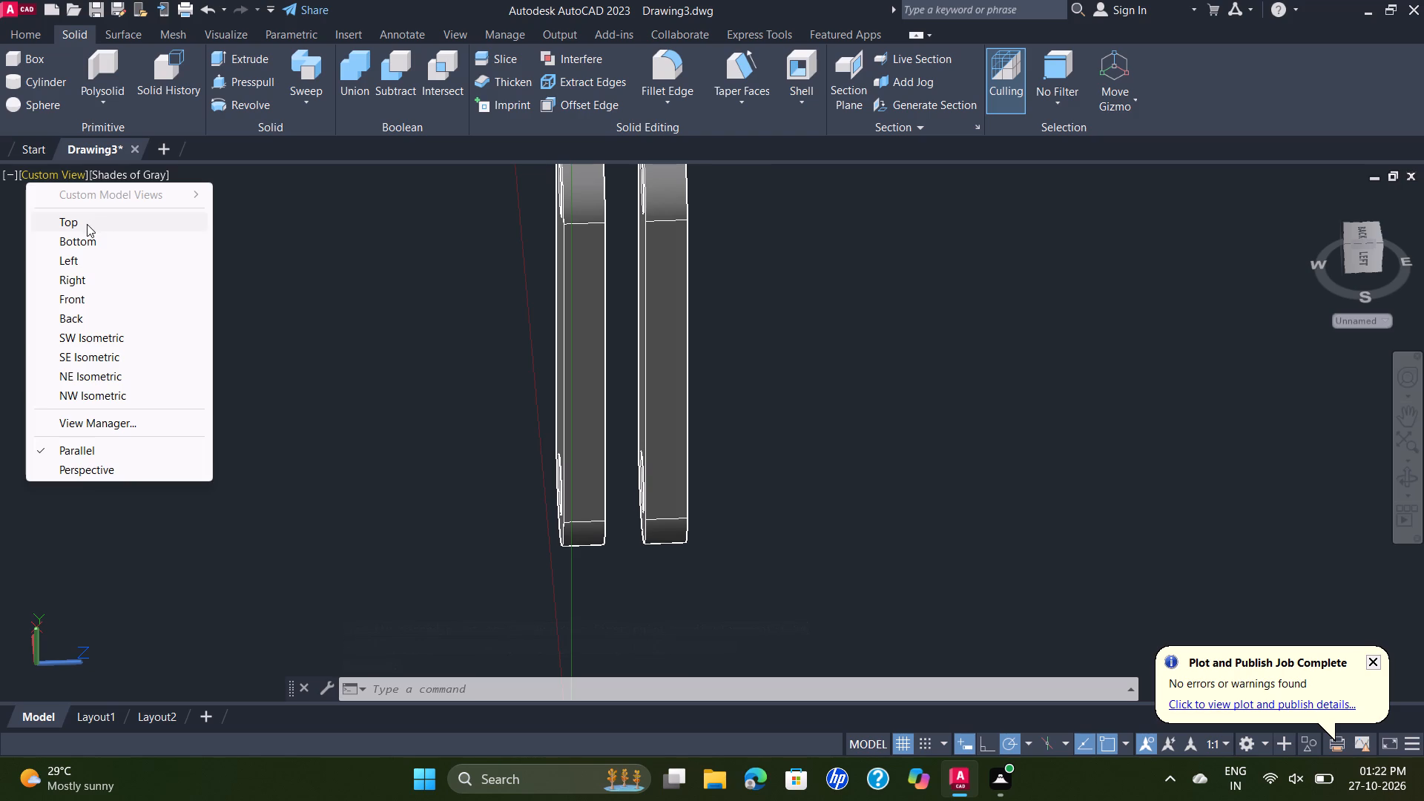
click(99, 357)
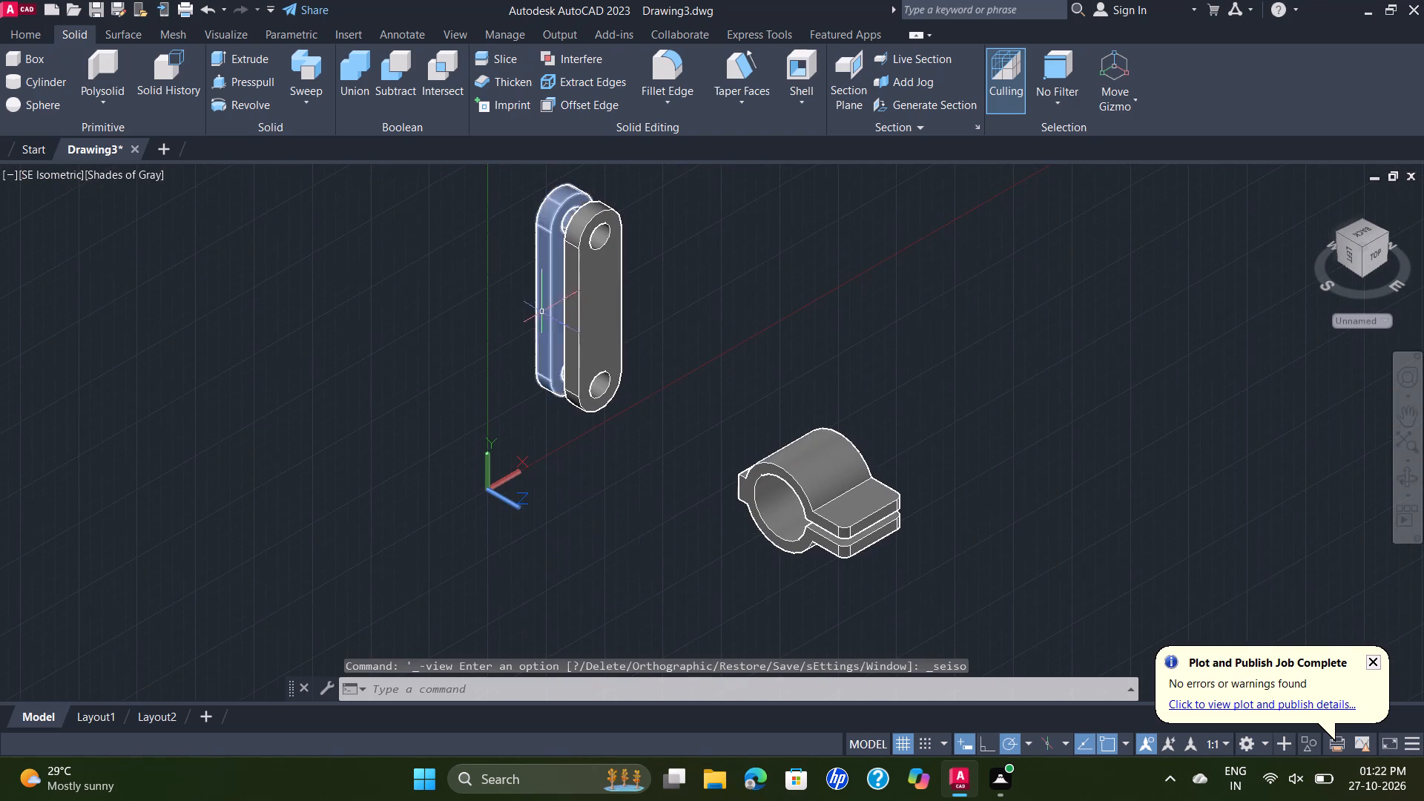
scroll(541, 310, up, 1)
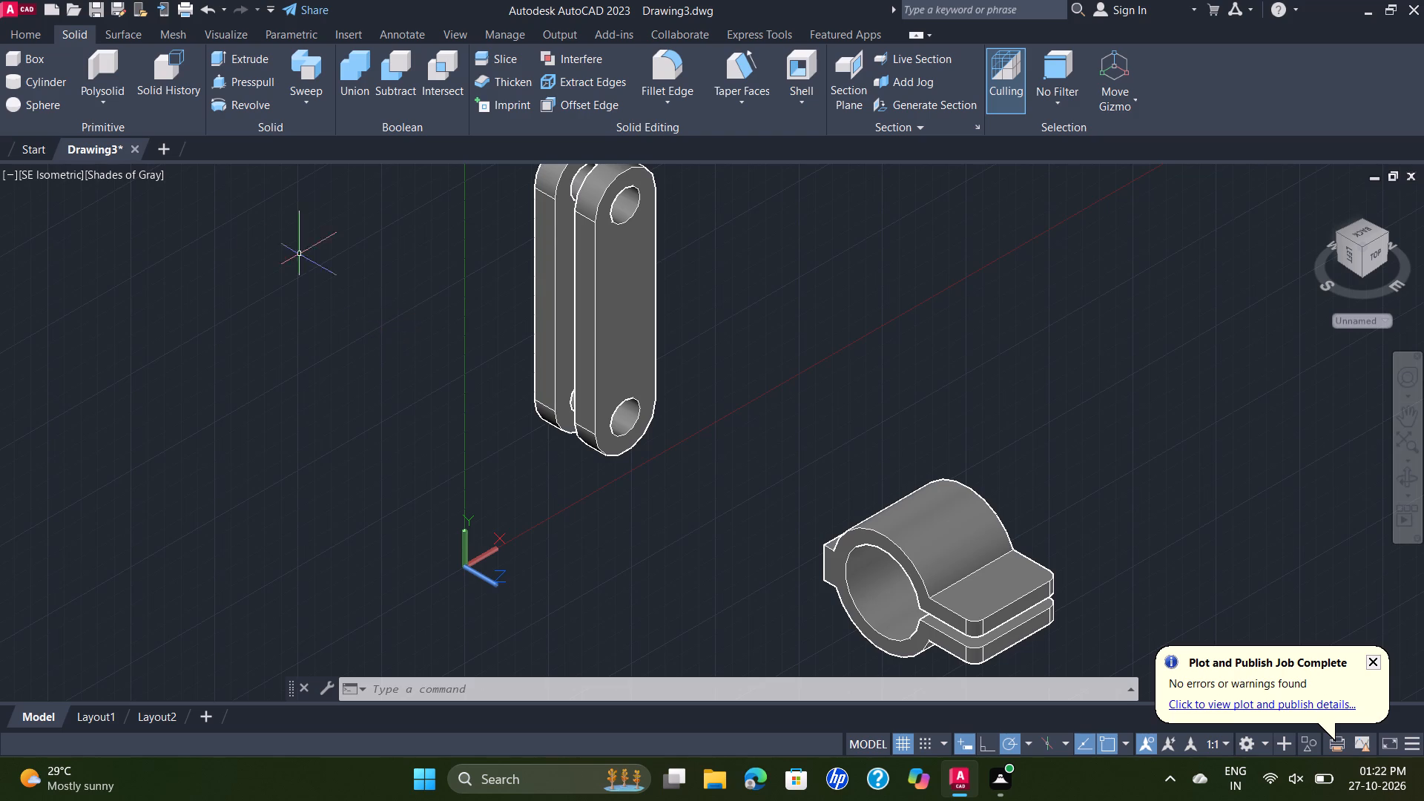
In the Front view, draw connected lines in the gap between the plates: 20 down, 12 across, up to the top, and back across.
click(22, 42)
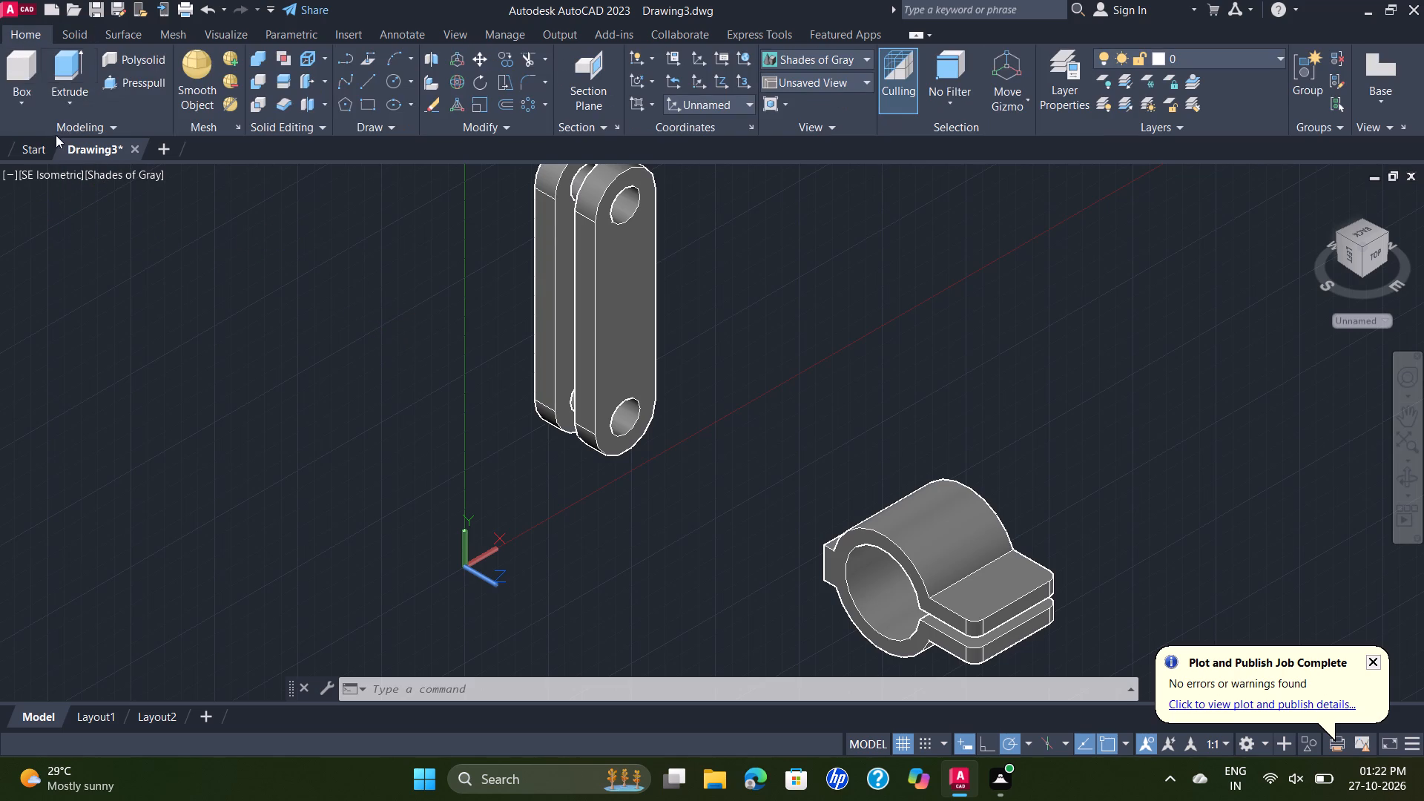
click(42, 180)
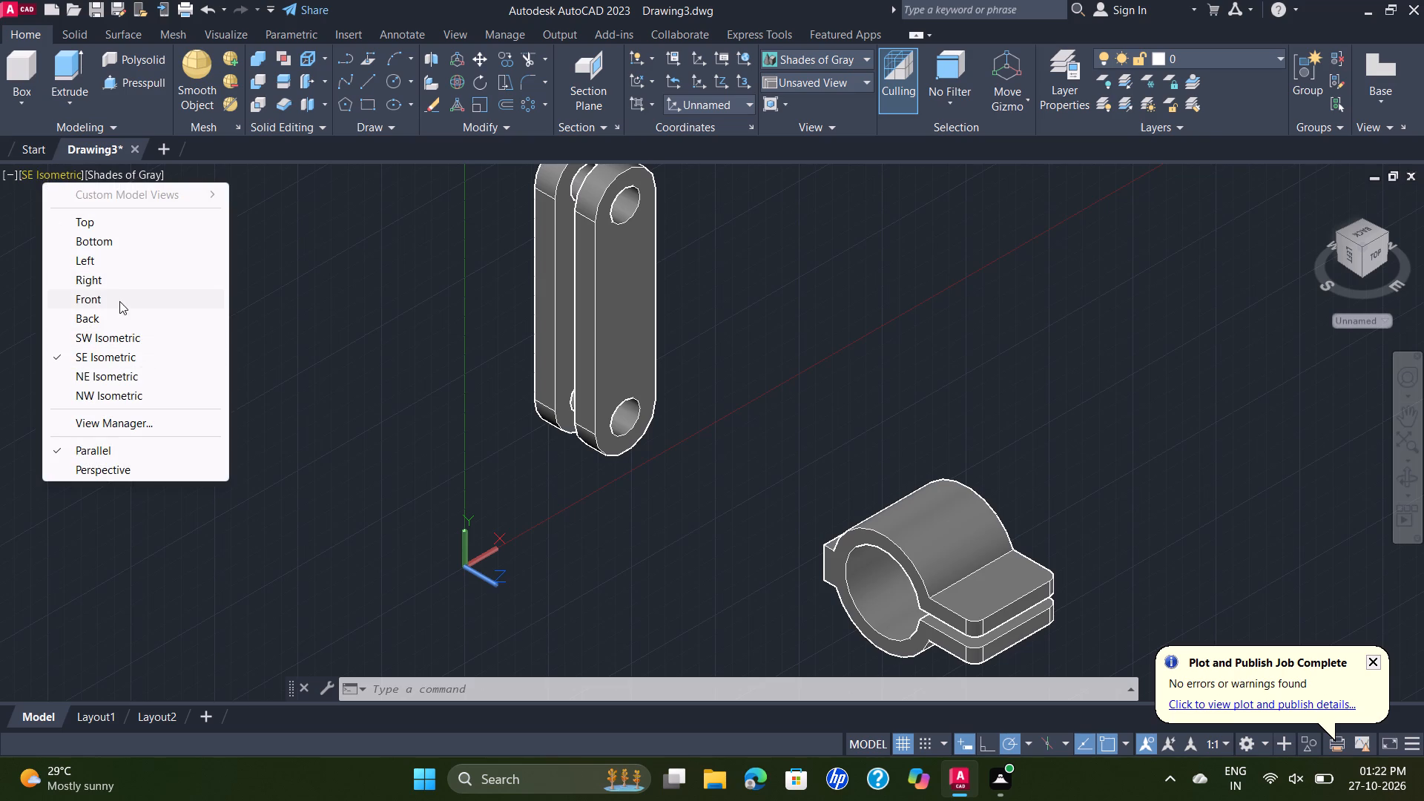
click(123, 303)
middle_drag(342, 306, 460, 296)
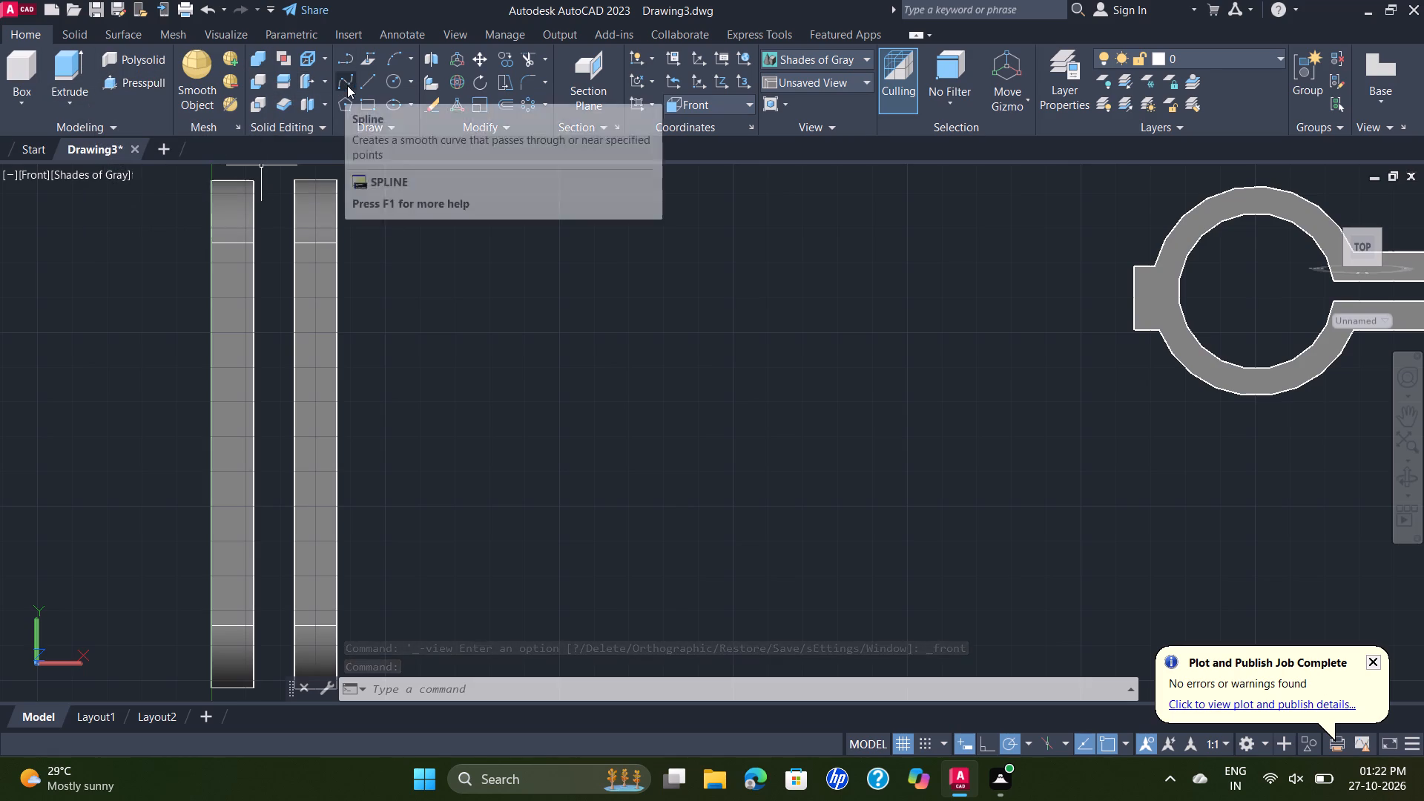
click(373, 80)
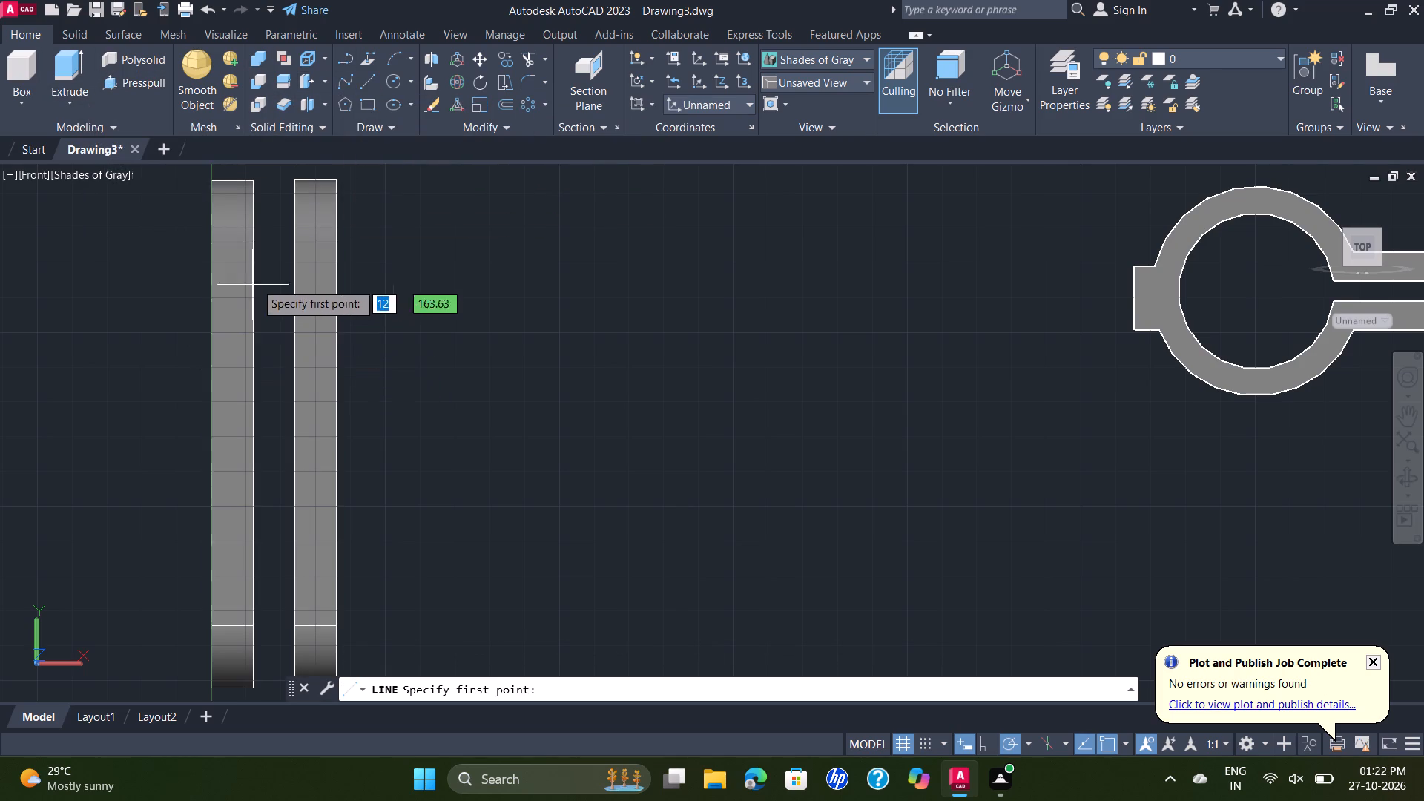
click(257, 247)
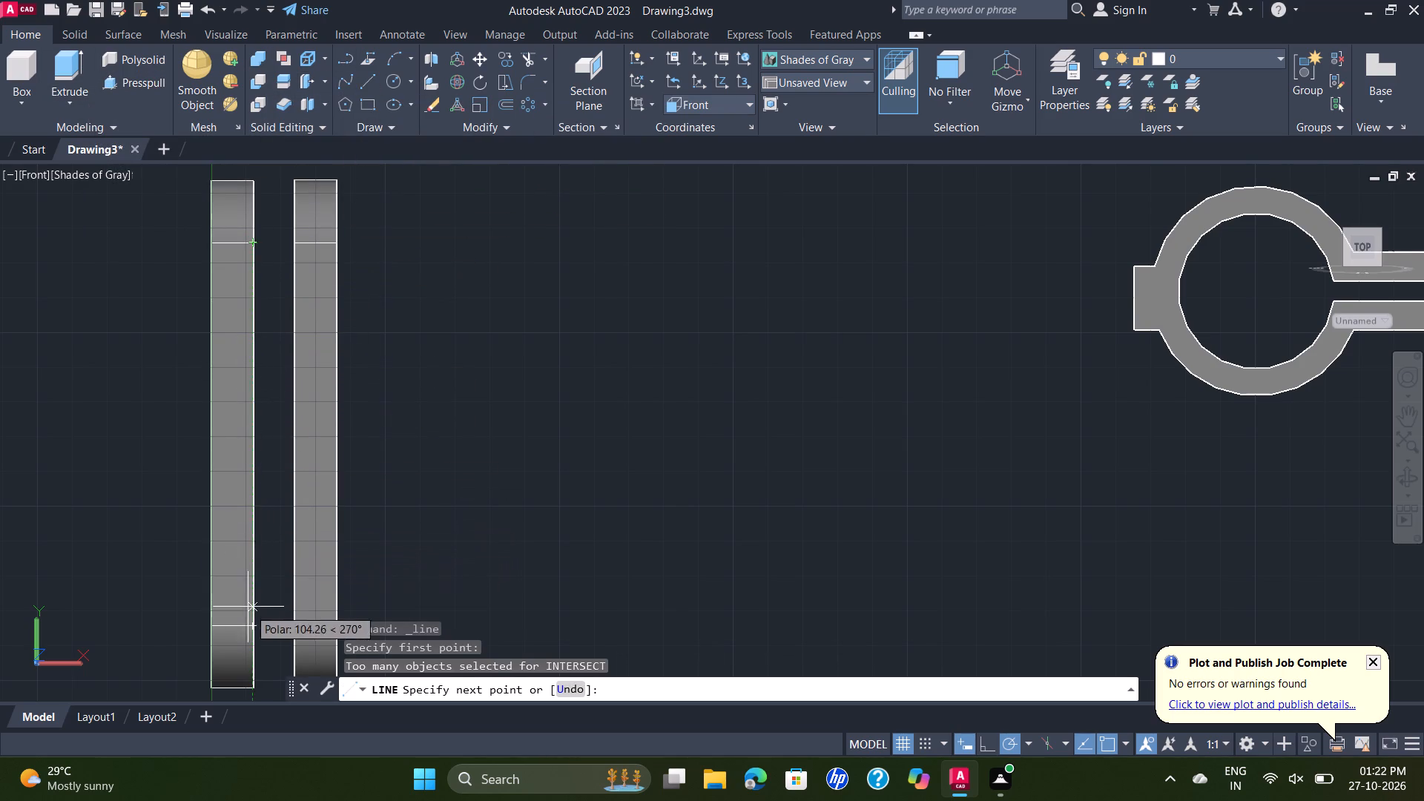
scroll(245, 636, down, 1)
middle_drag(243, 639, 268, 526)
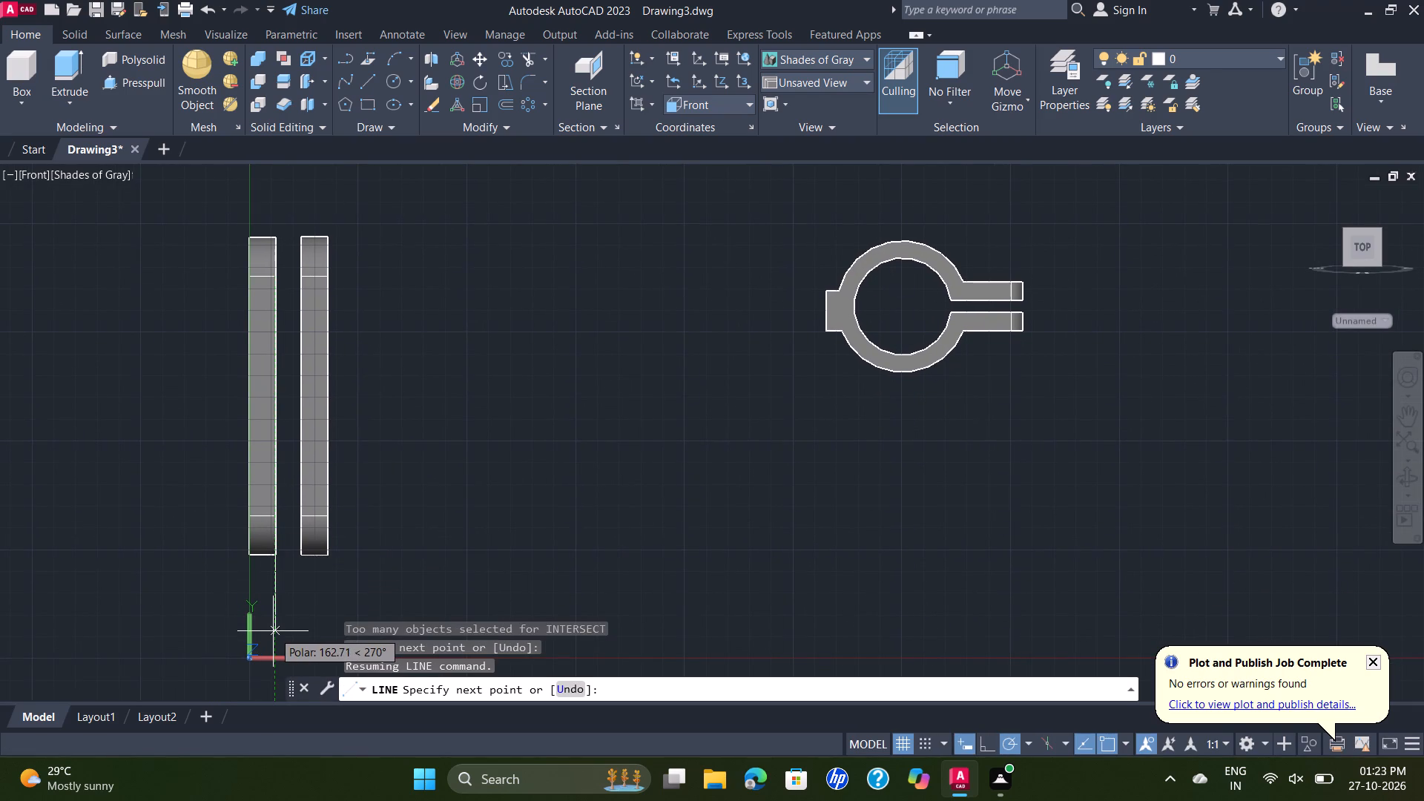
key(2)
key(0)
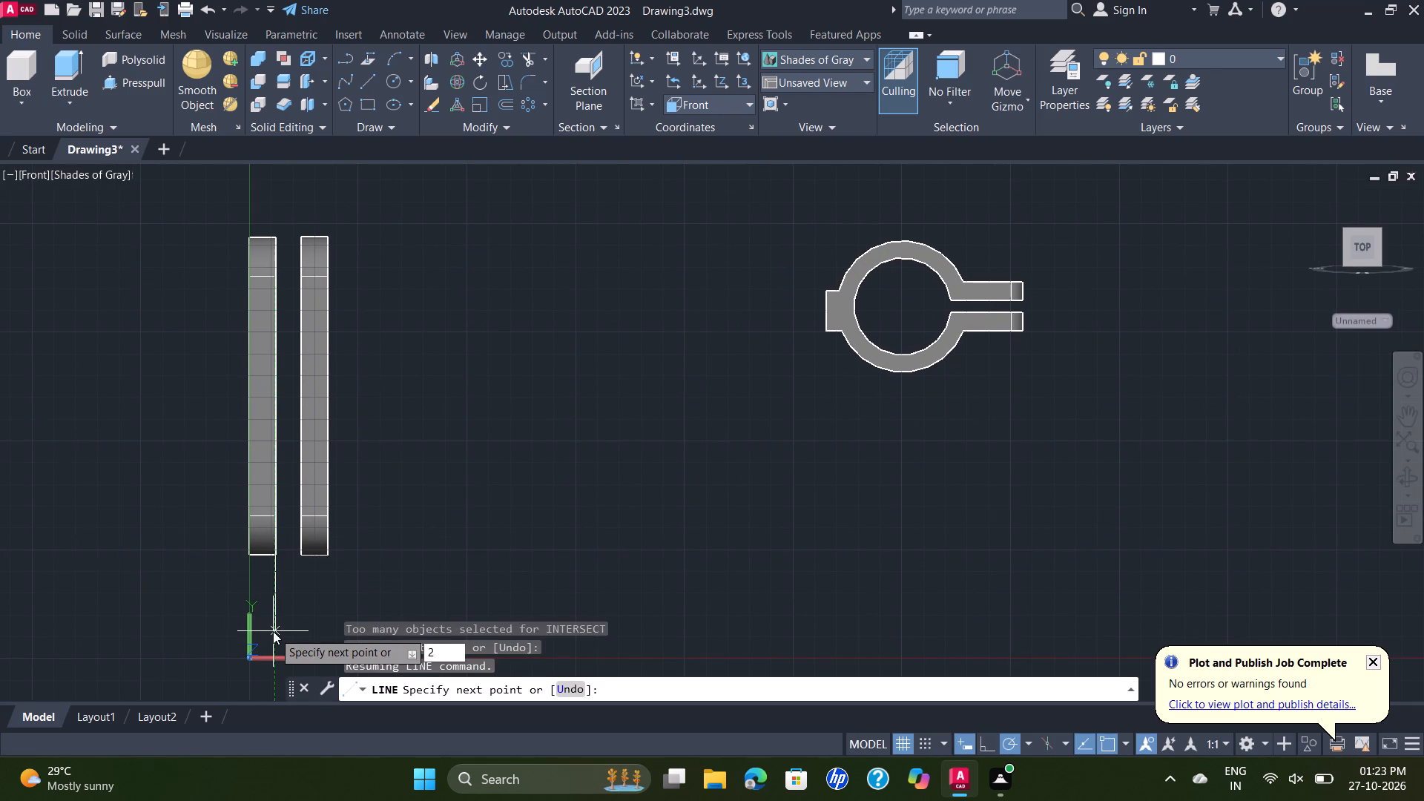
key(Return)
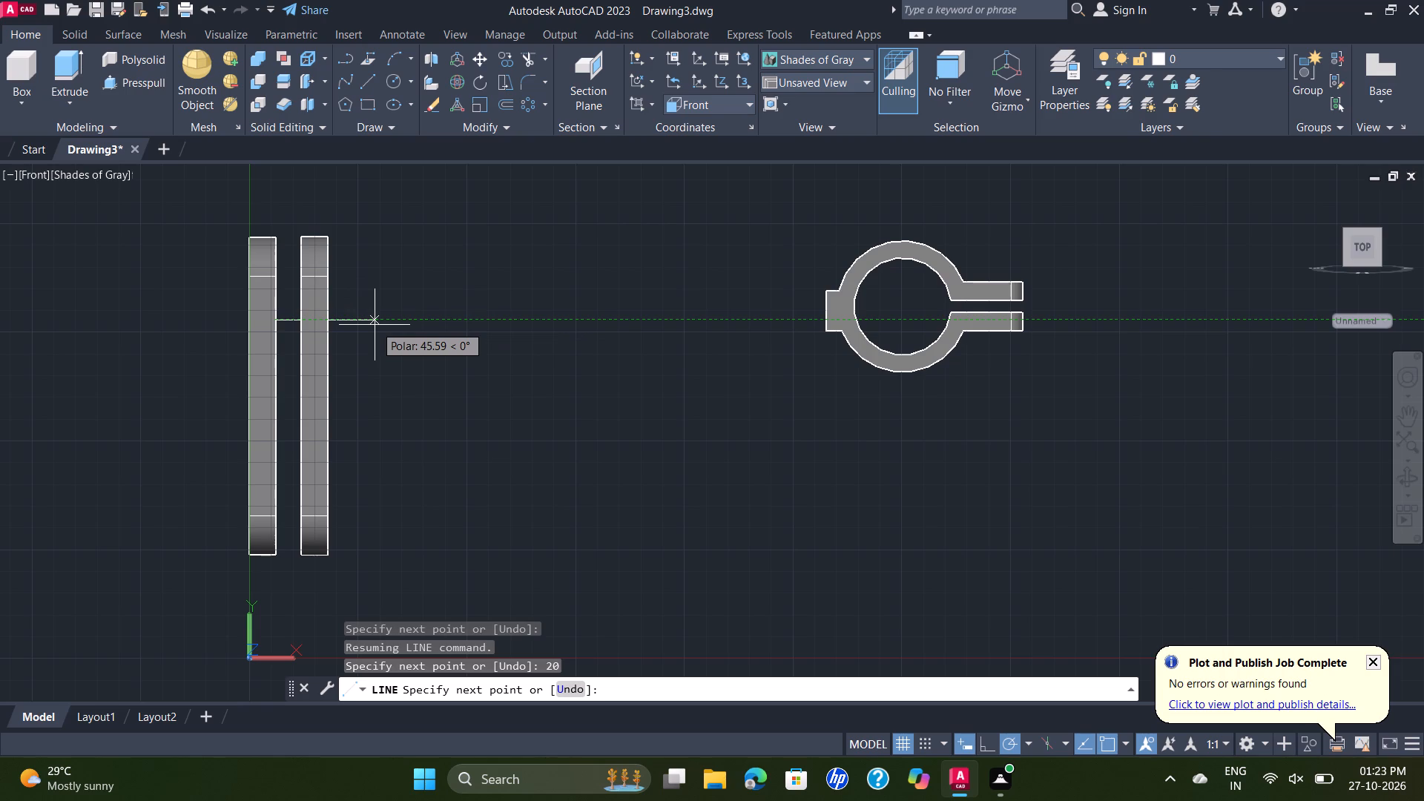
text(12)
key(Return)
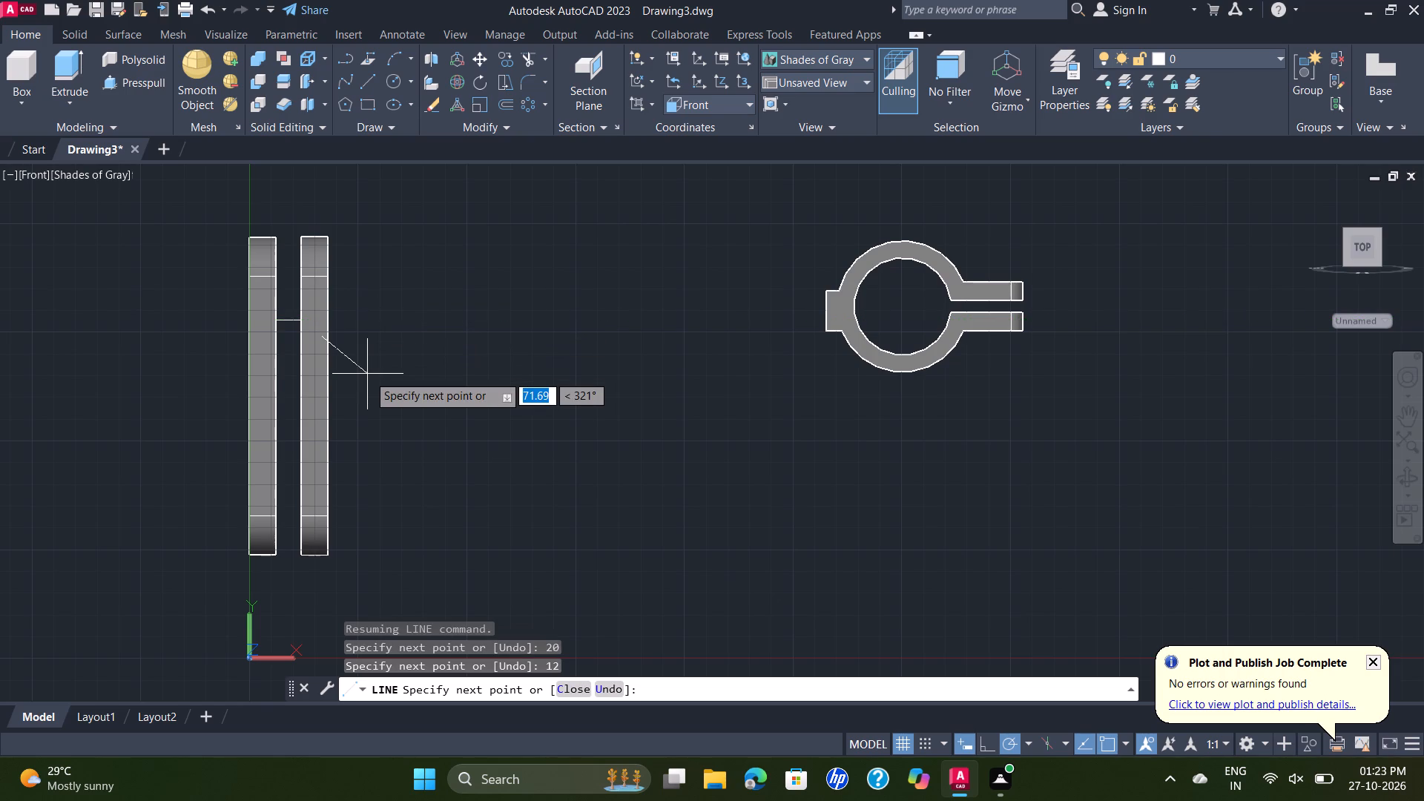
click(303, 239)
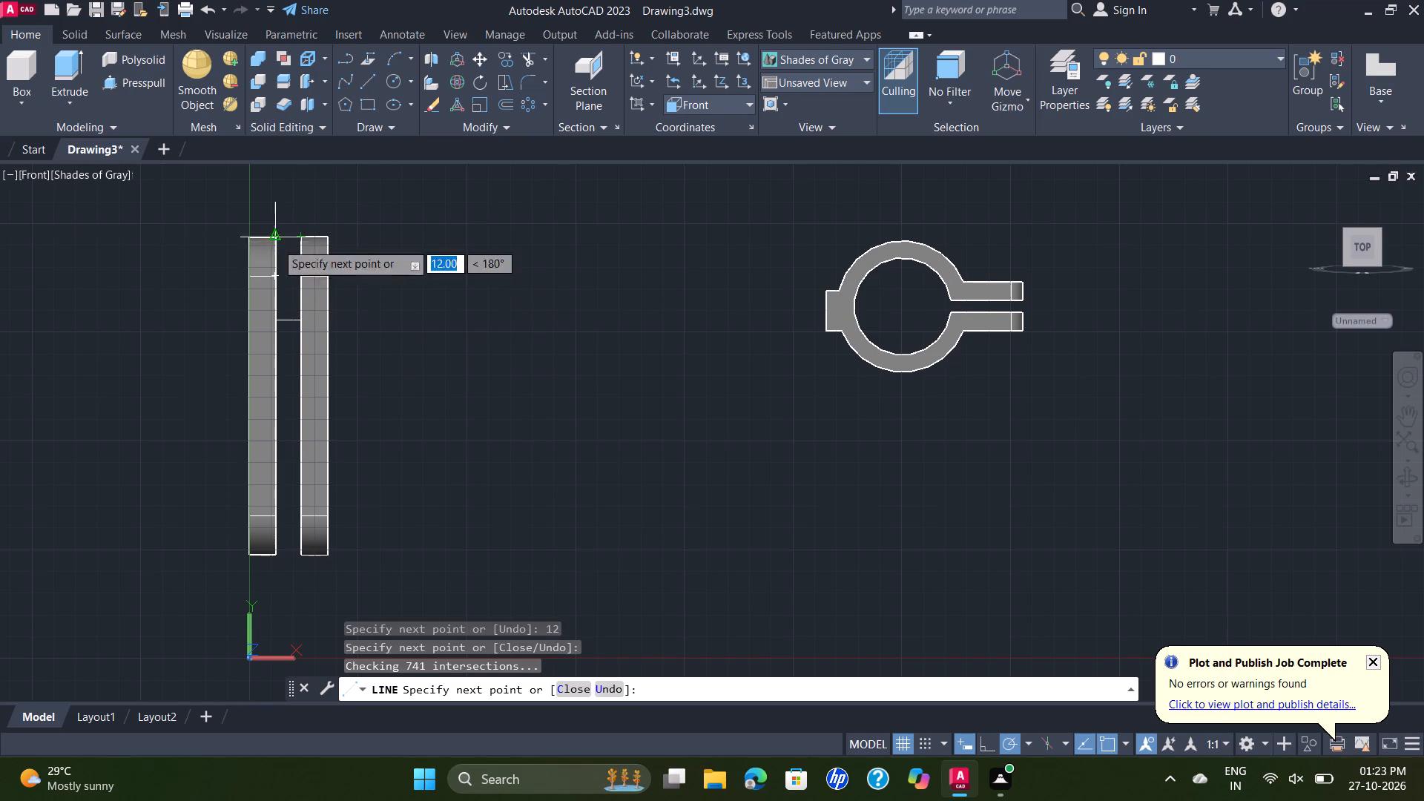
click(277, 243)
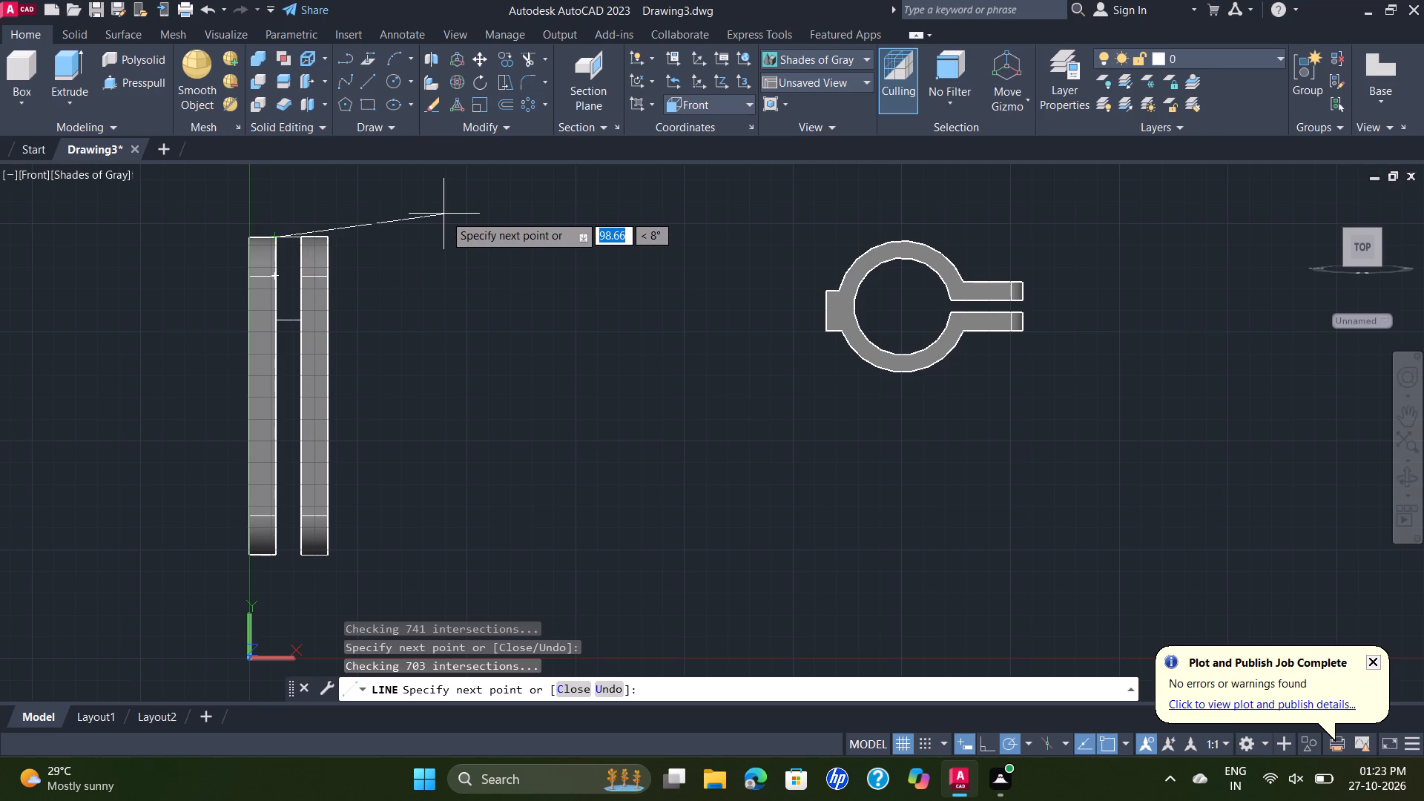
key(Escape)
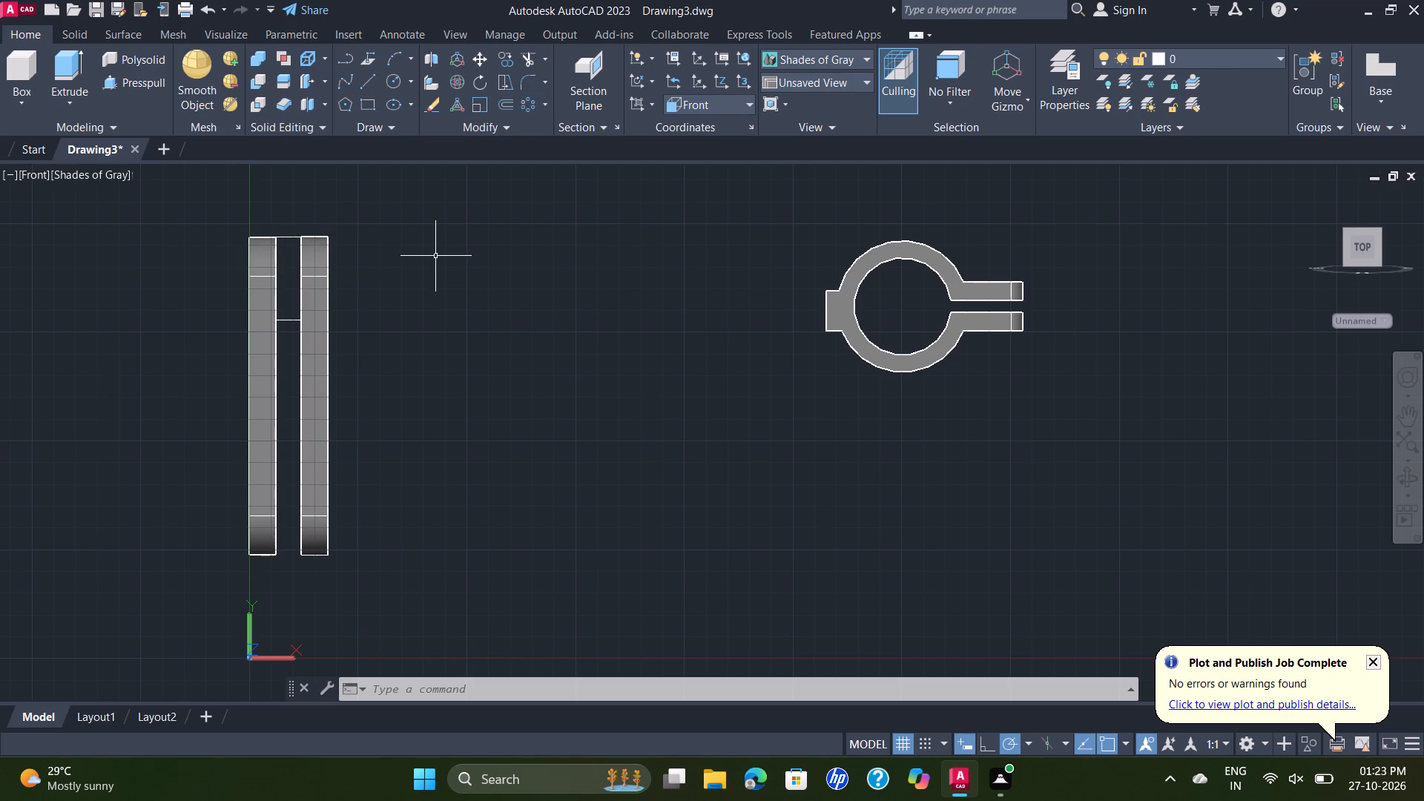
Delete the short line bridging the top ends of the two link plates.
click(294, 237)
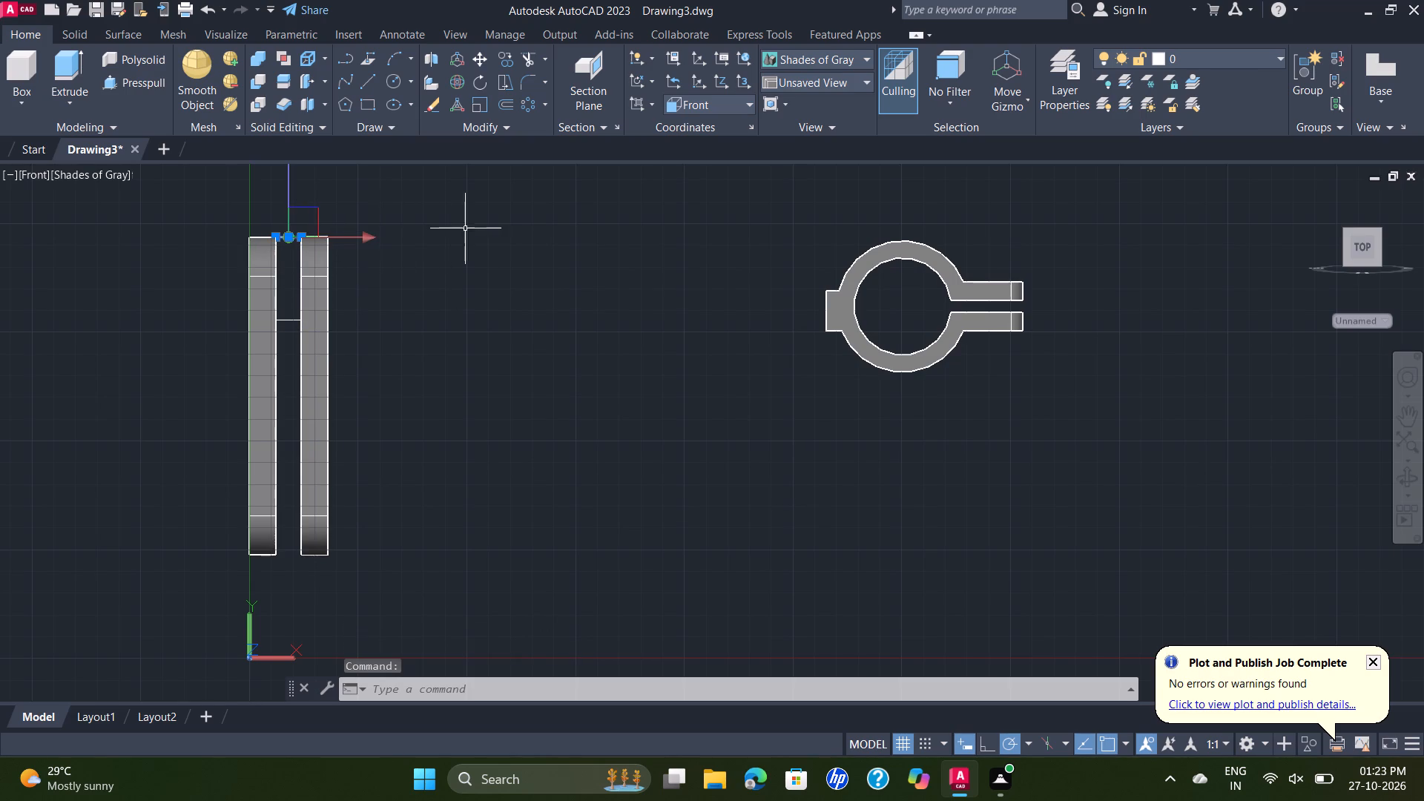
key(Delete)
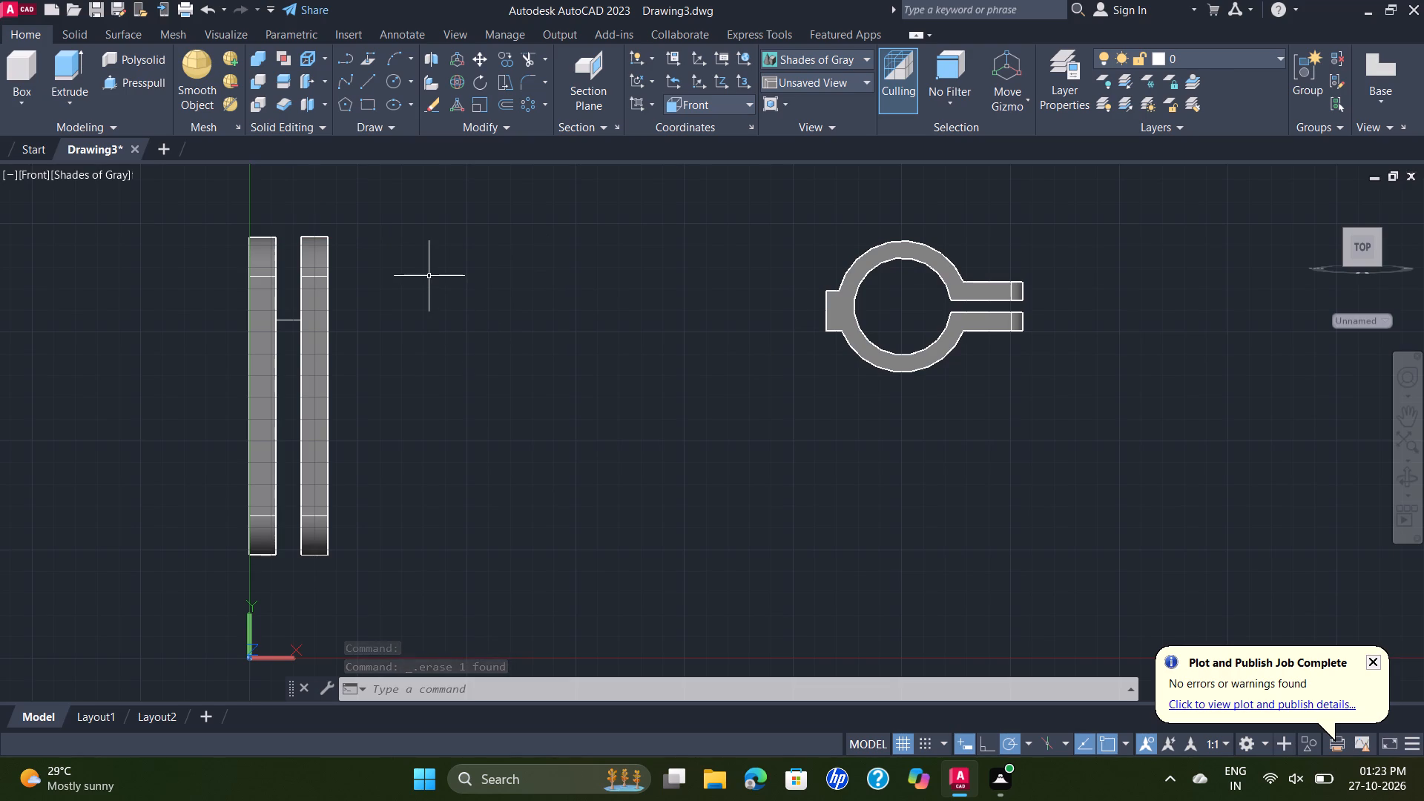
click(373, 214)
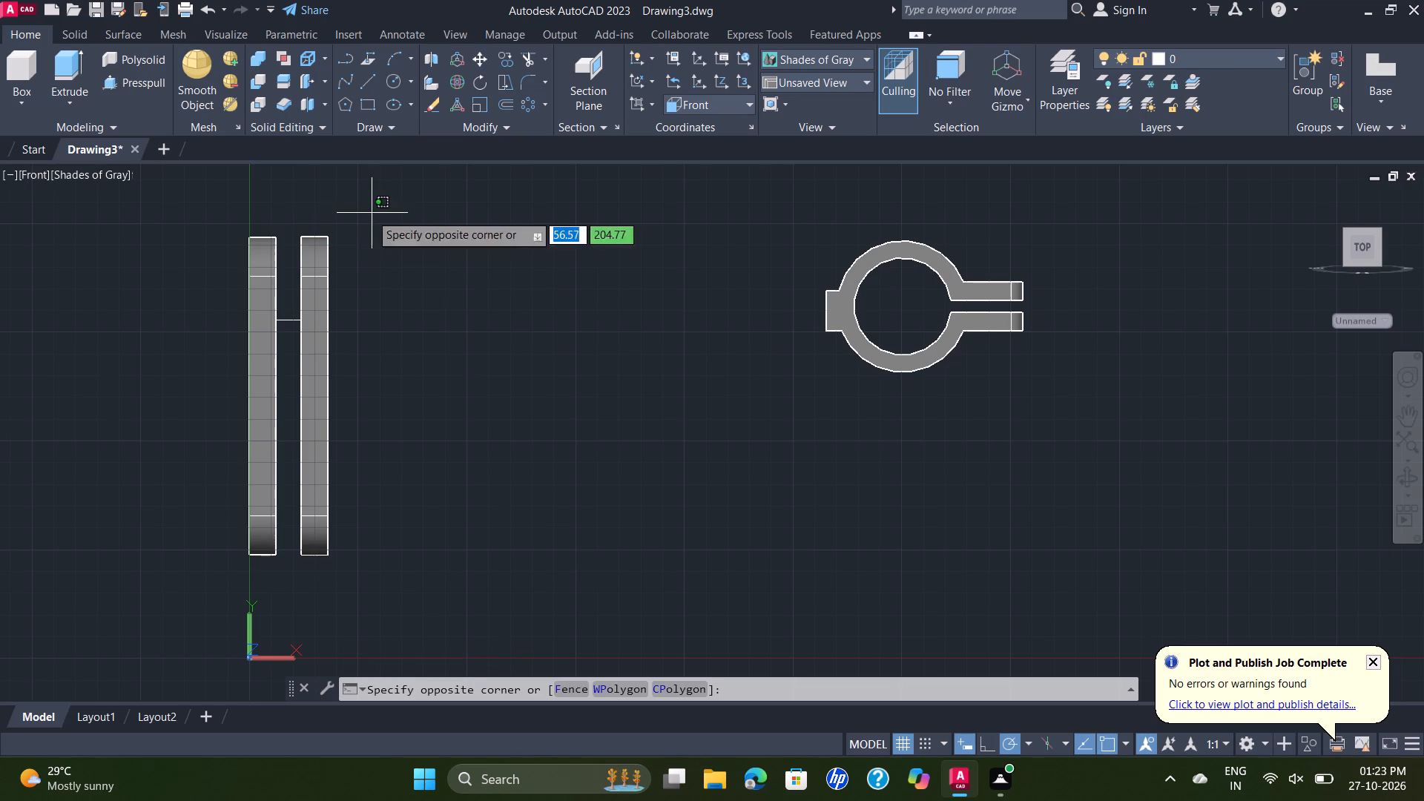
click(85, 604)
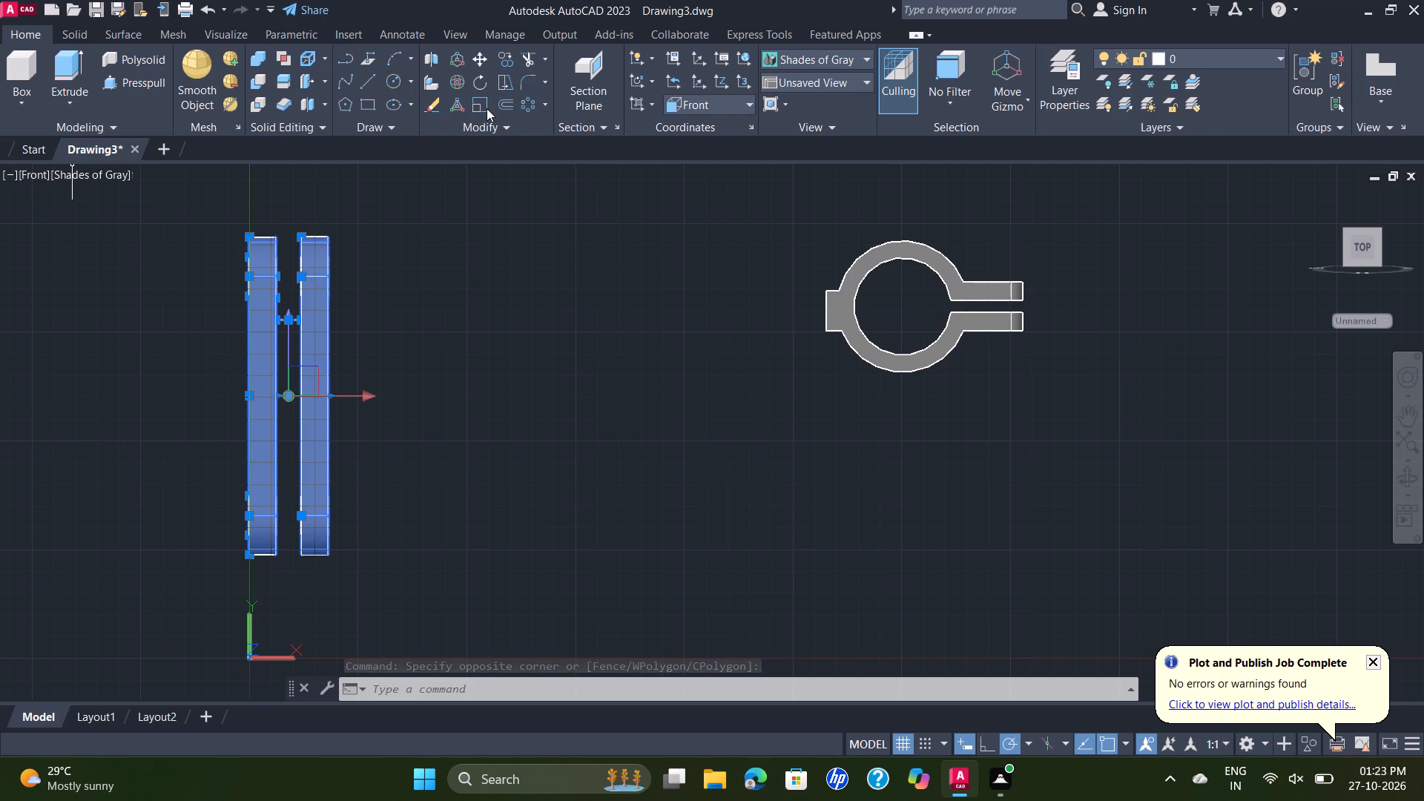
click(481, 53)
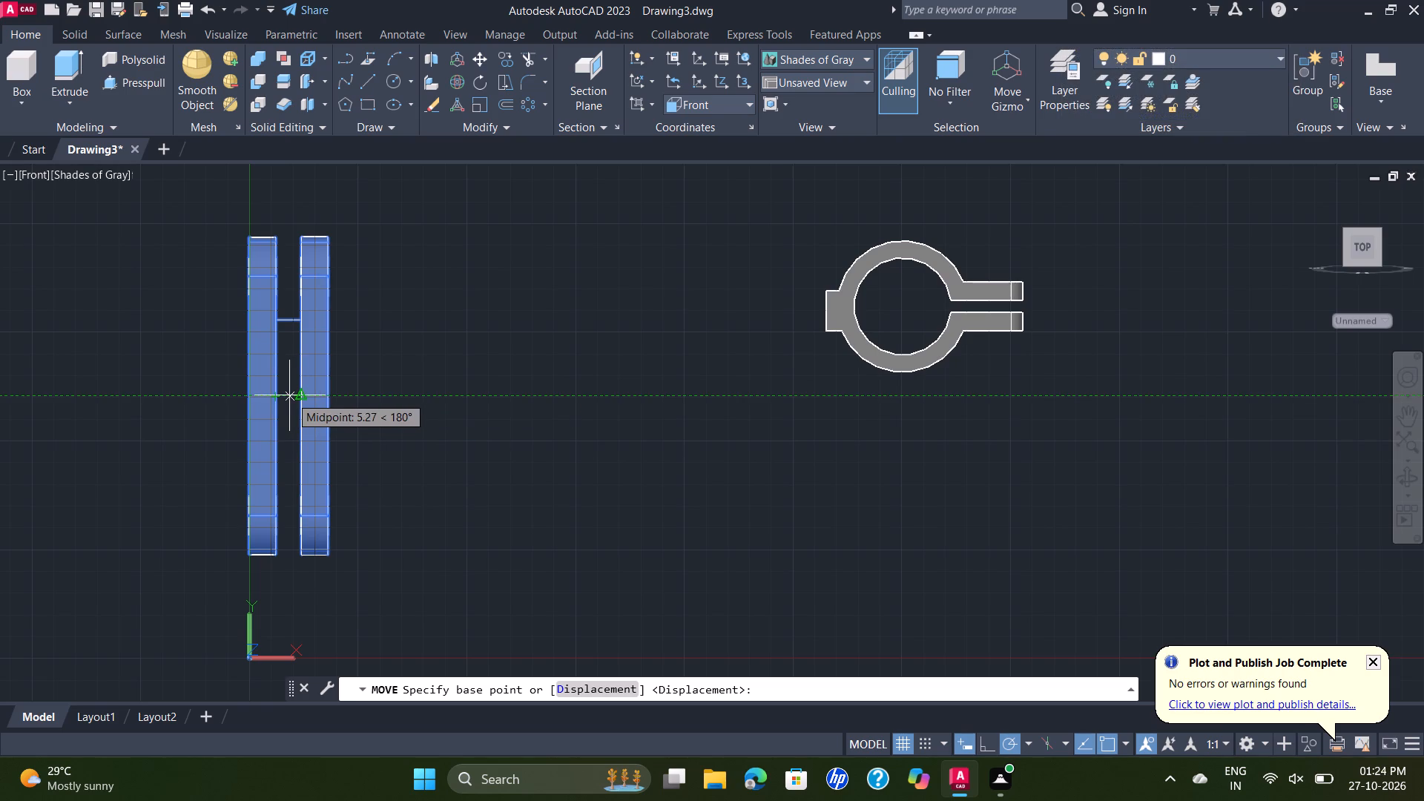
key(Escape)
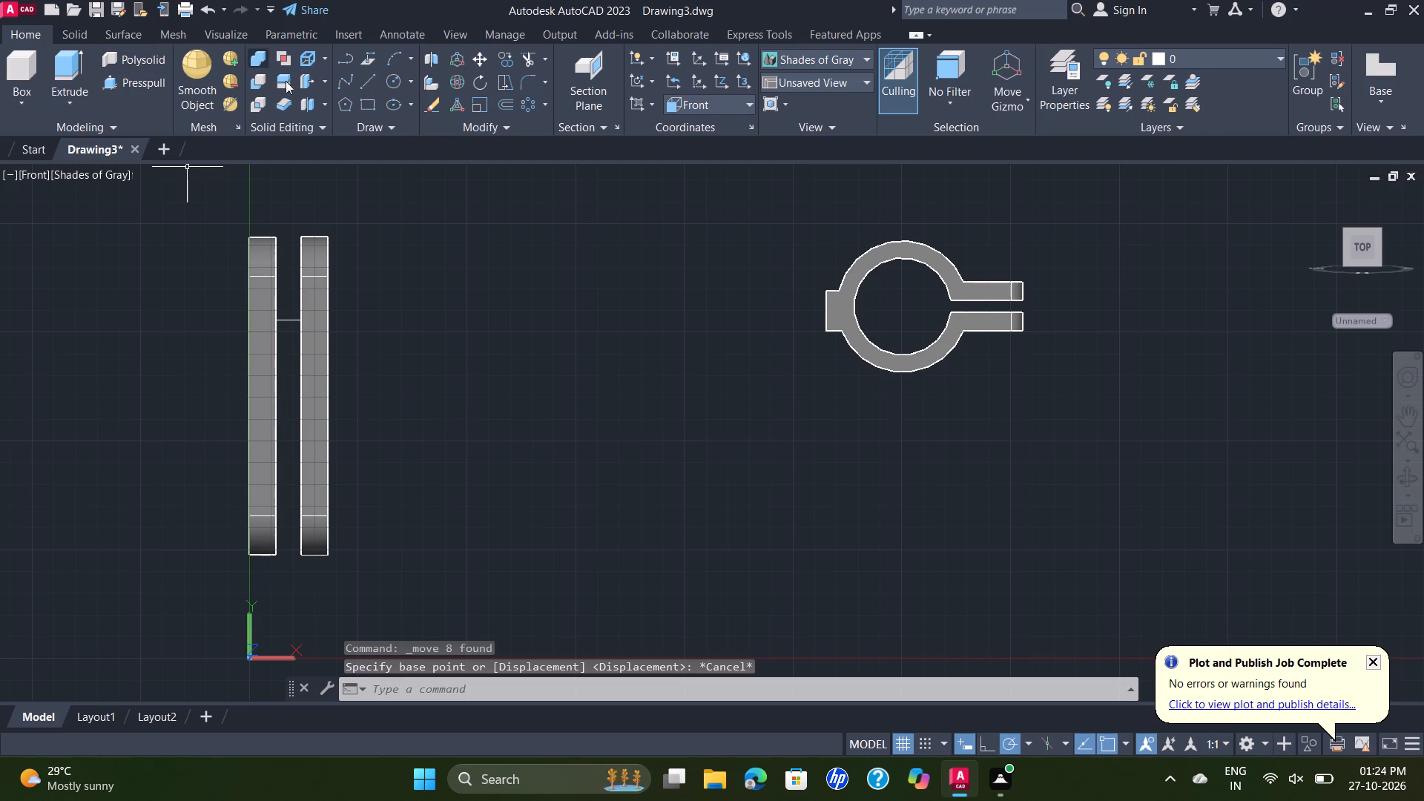
Draw a horizontal line across the gap between the two link plates at their mid-height.
click(370, 82)
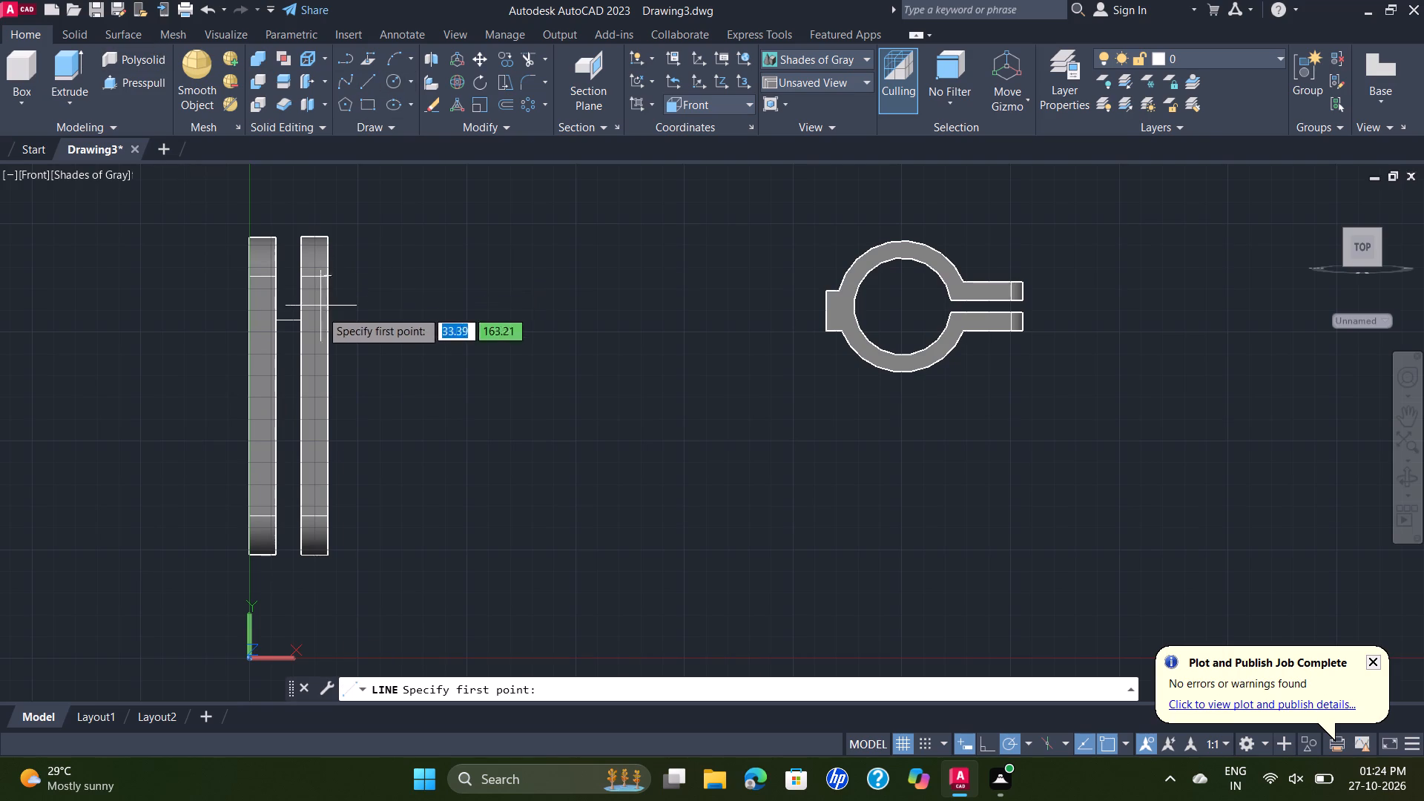
click(306, 396)
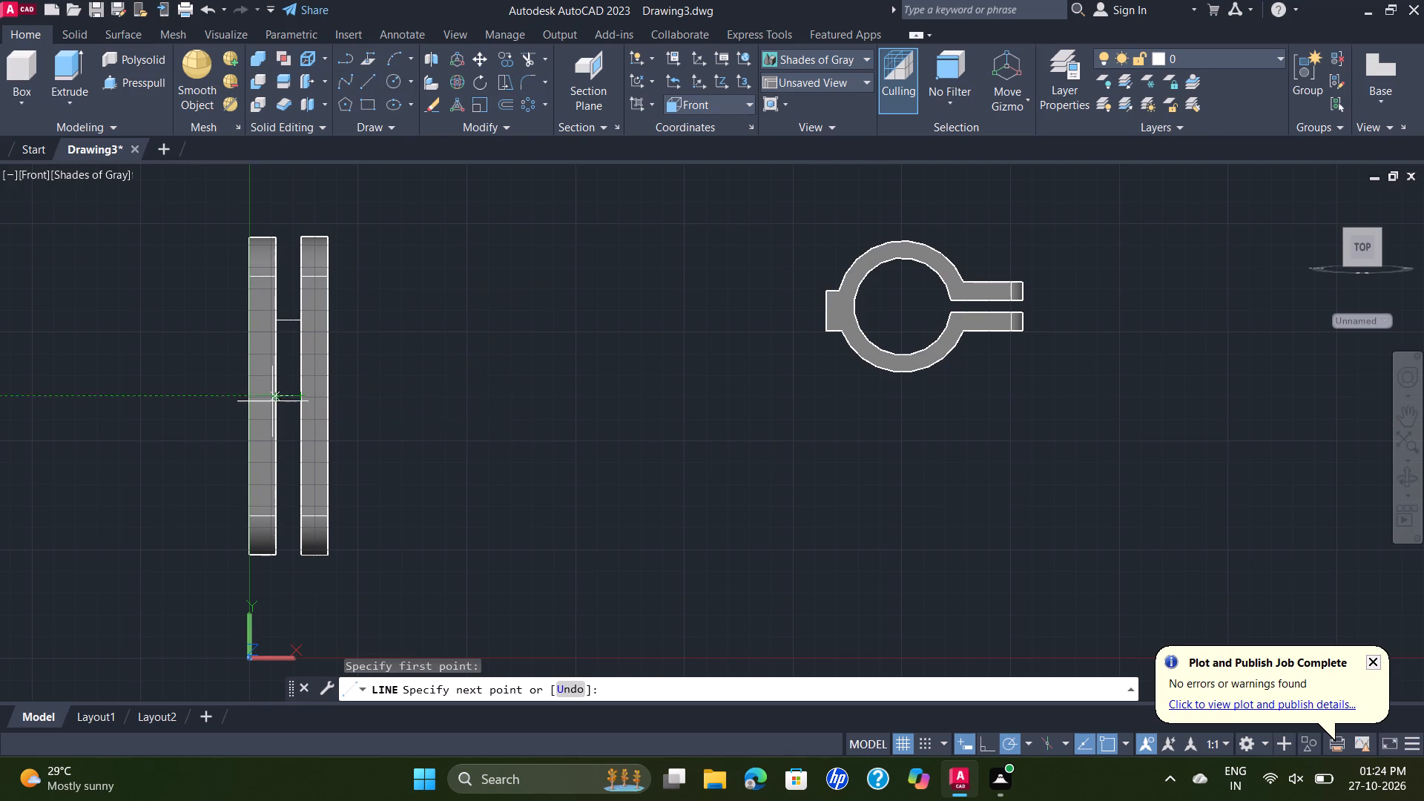
click(277, 402)
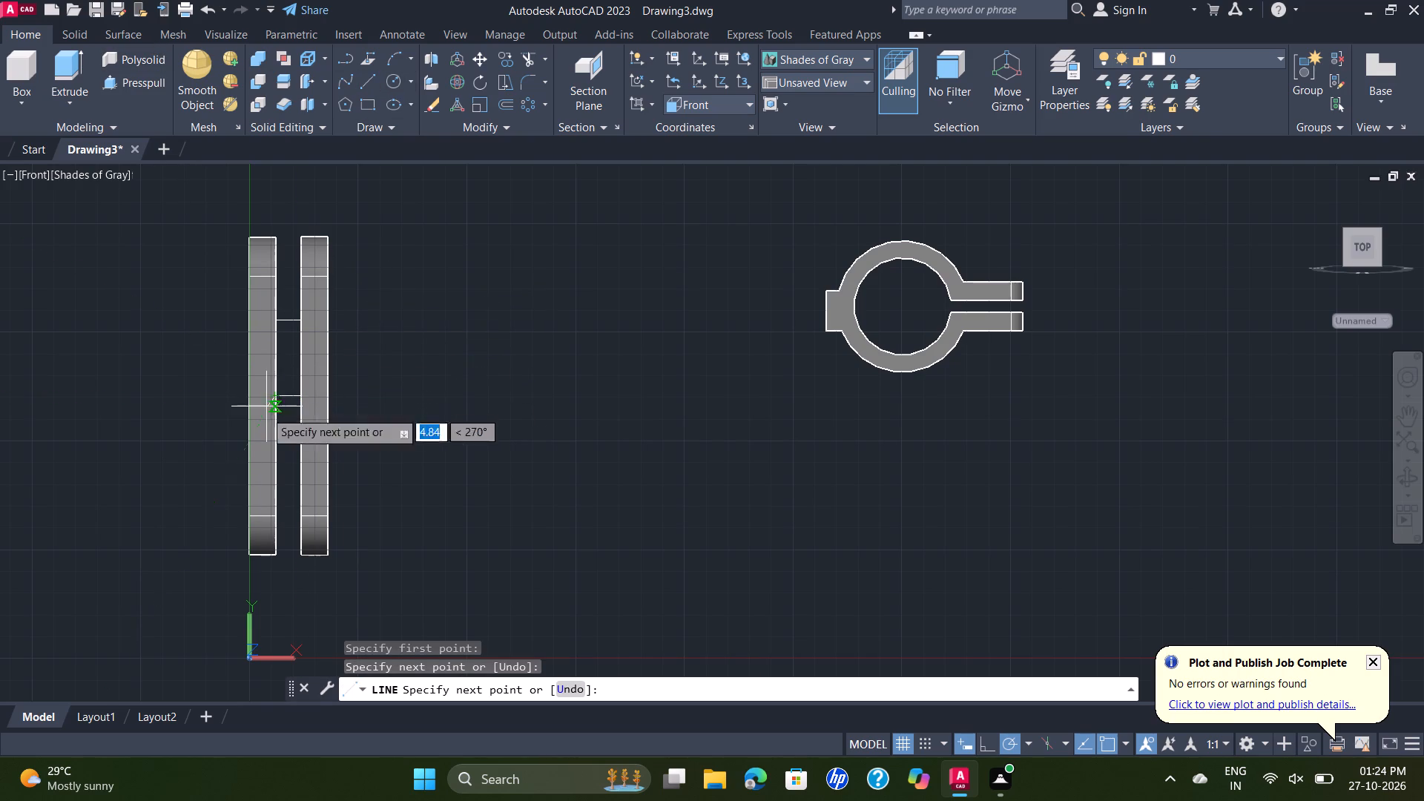
key(Escape)
Move both link plates and their construction lines from the midpoint of the mid-height line to the centre of the clamp's bore.
scroll(283, 395, up, 1)
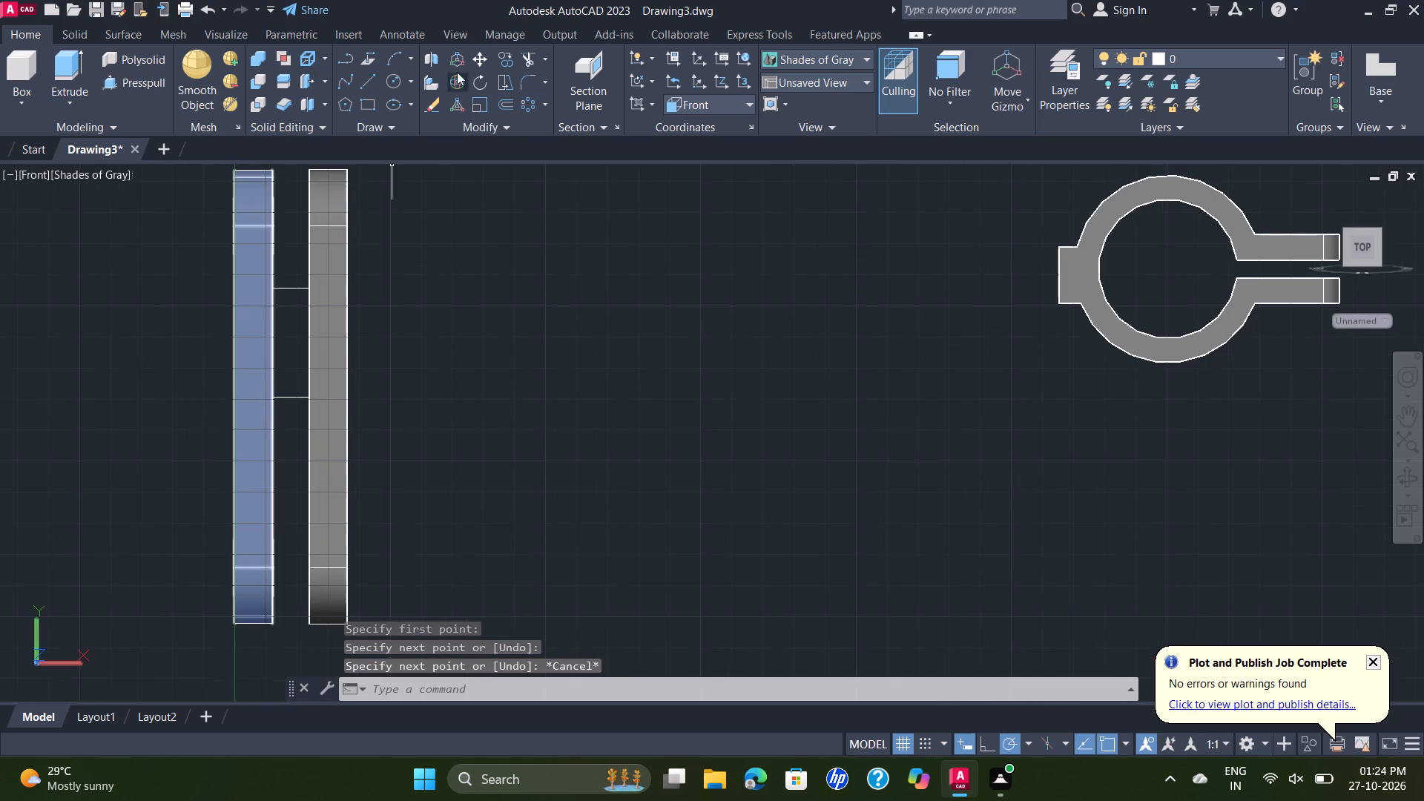
click(433, 297)
drag(518, 197, 531, 193)
drag(519, 190, 469, 194)
click(115, 502)
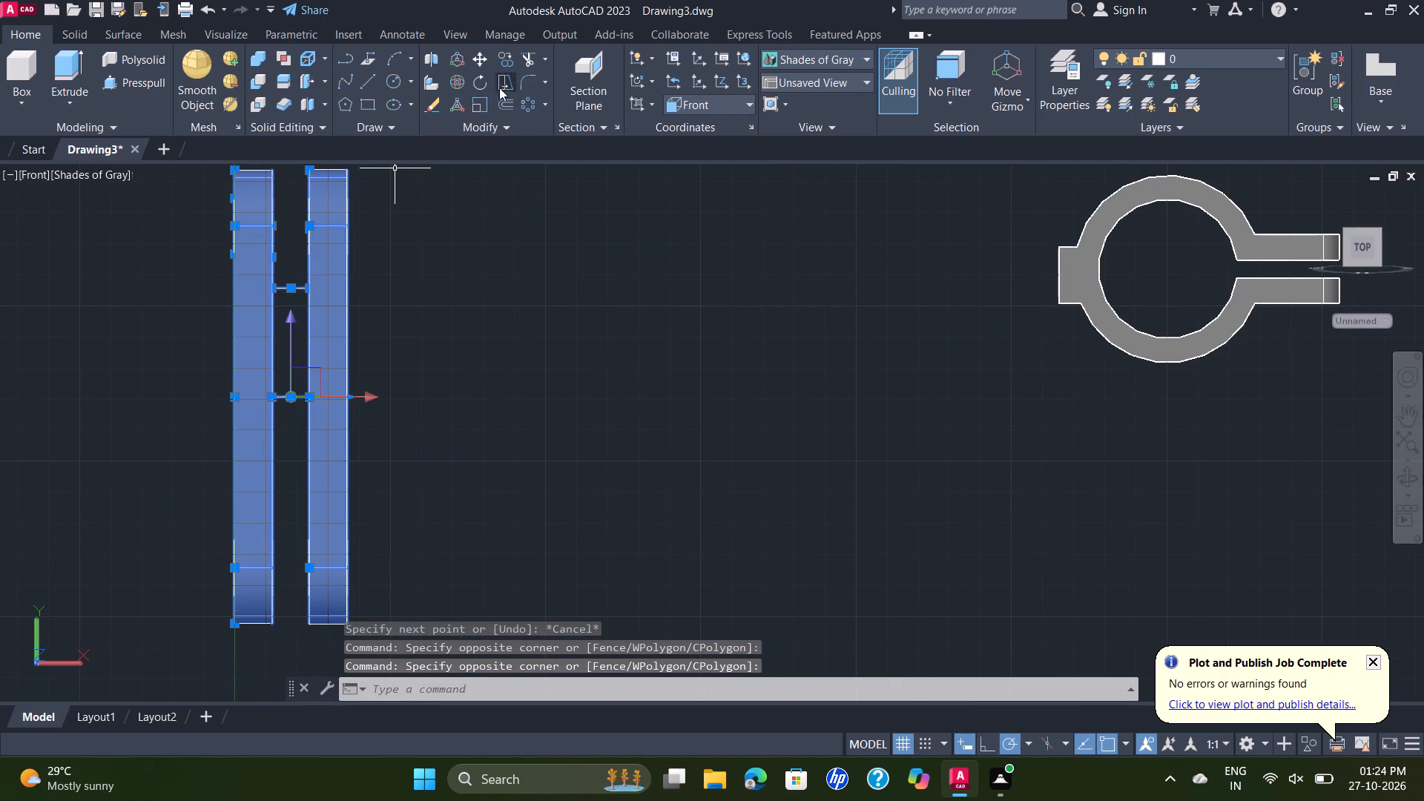
click(478, 55)
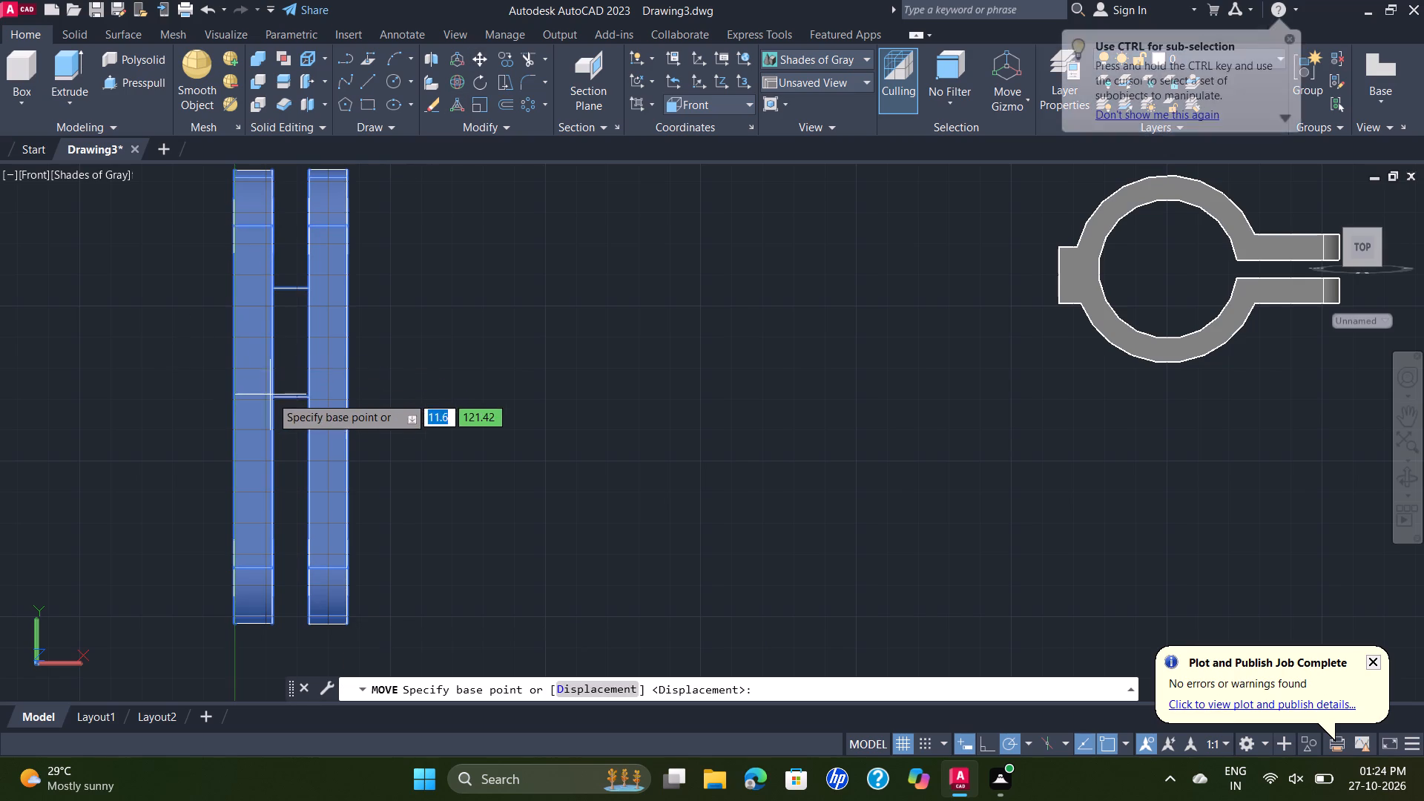
click(289, 400)
scroll(1103, 241, down, 1)
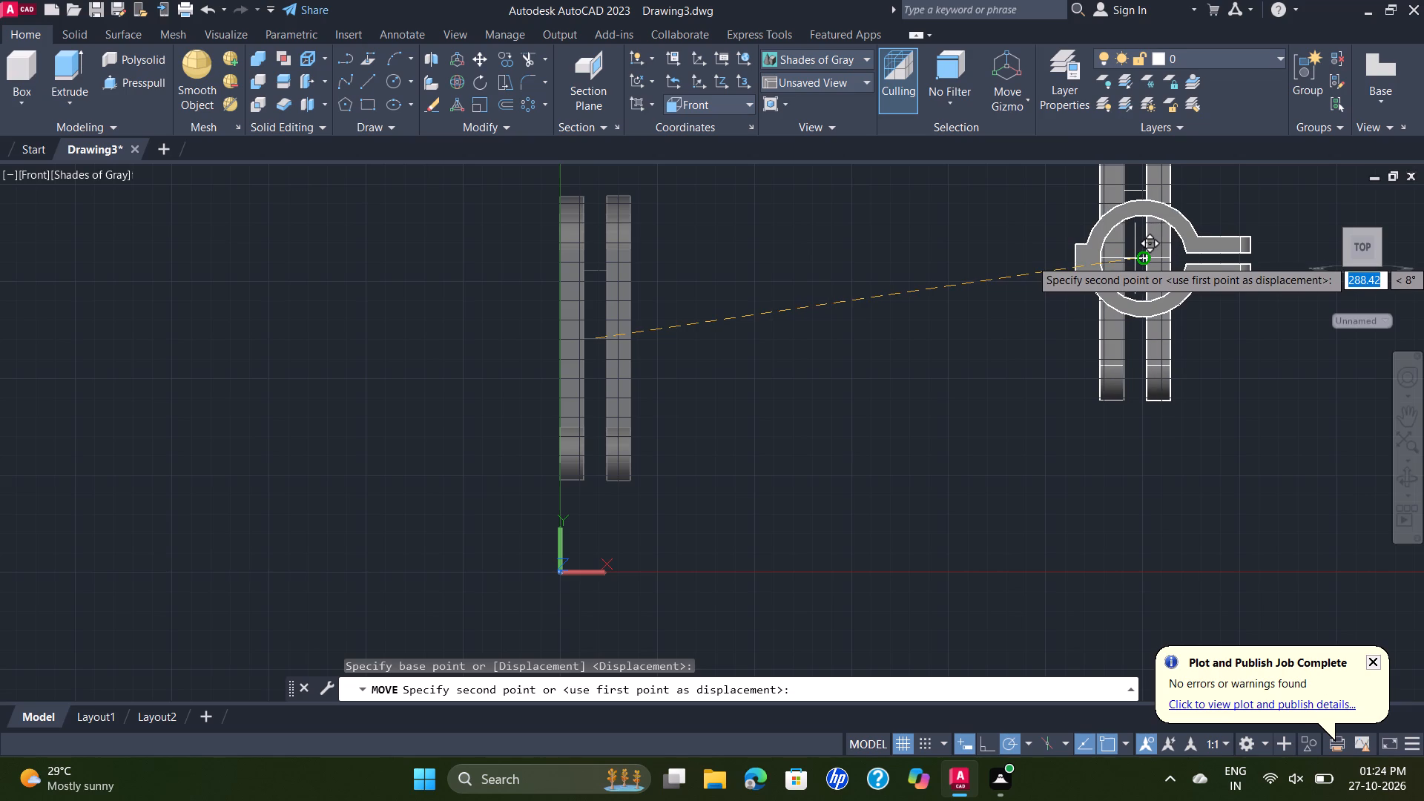
middle_drag(1135, 259, 705, 376)
scroll(700, 385, up, 3)
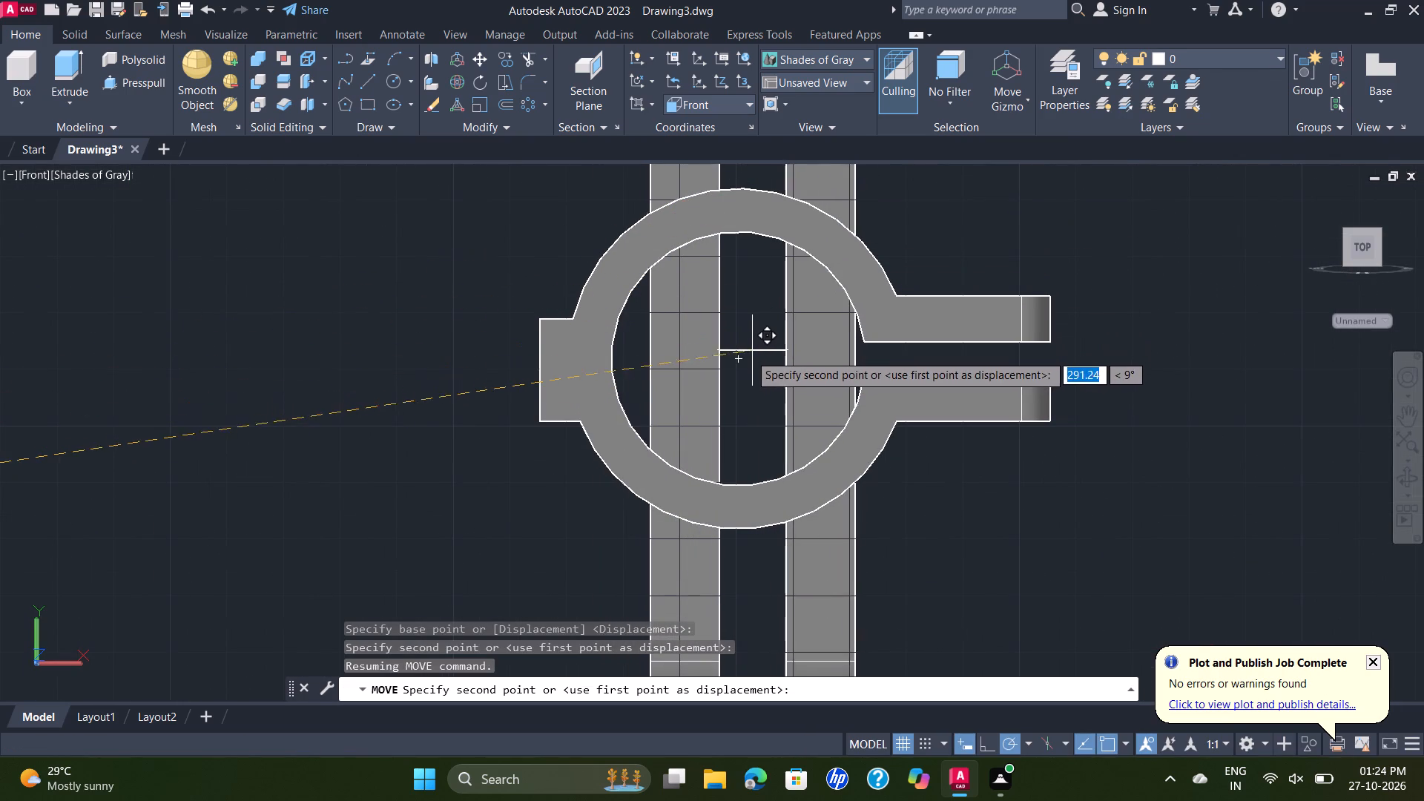
click(744, 363)
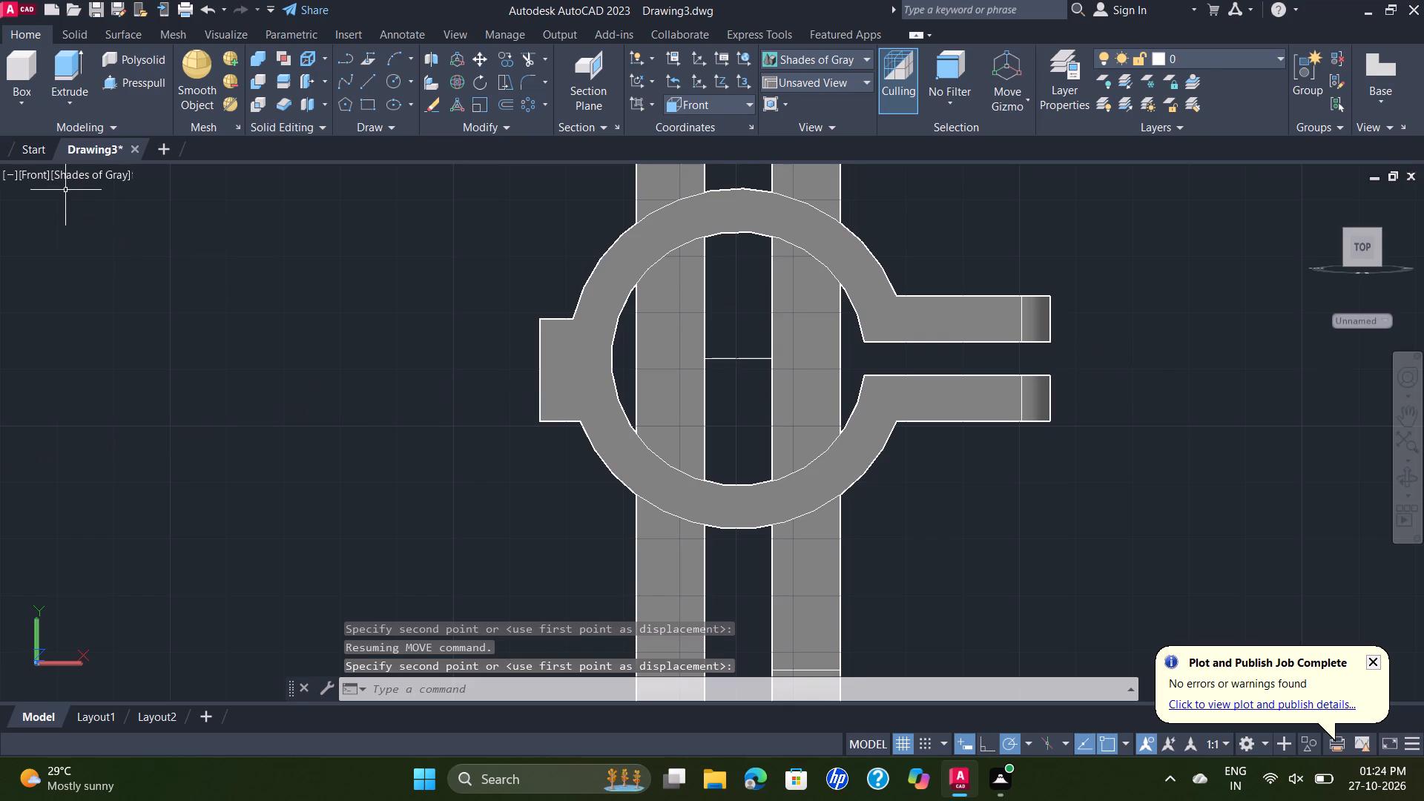
Show the clamp and the link plates together in the SE Isometric view.
click(45, 175)
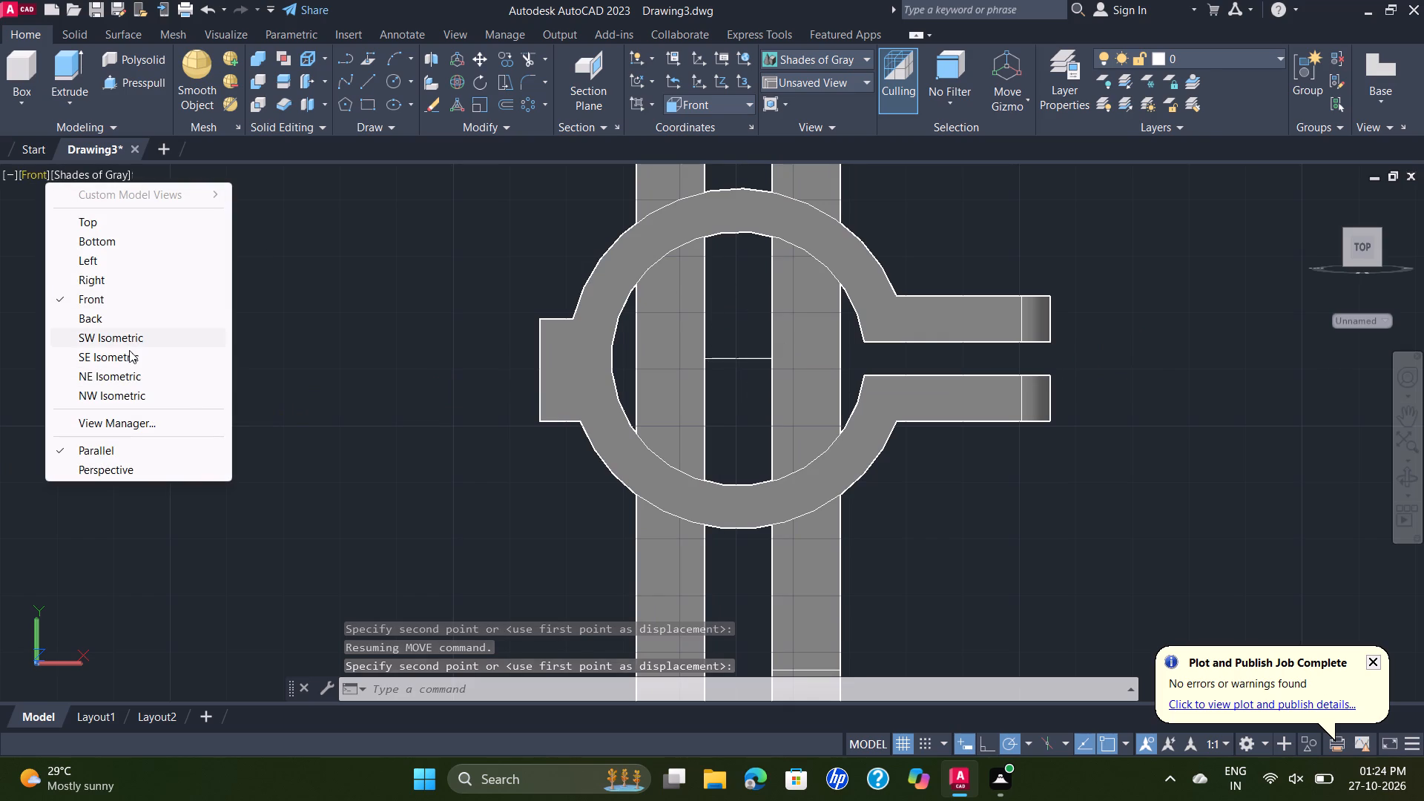
click(132, 356)
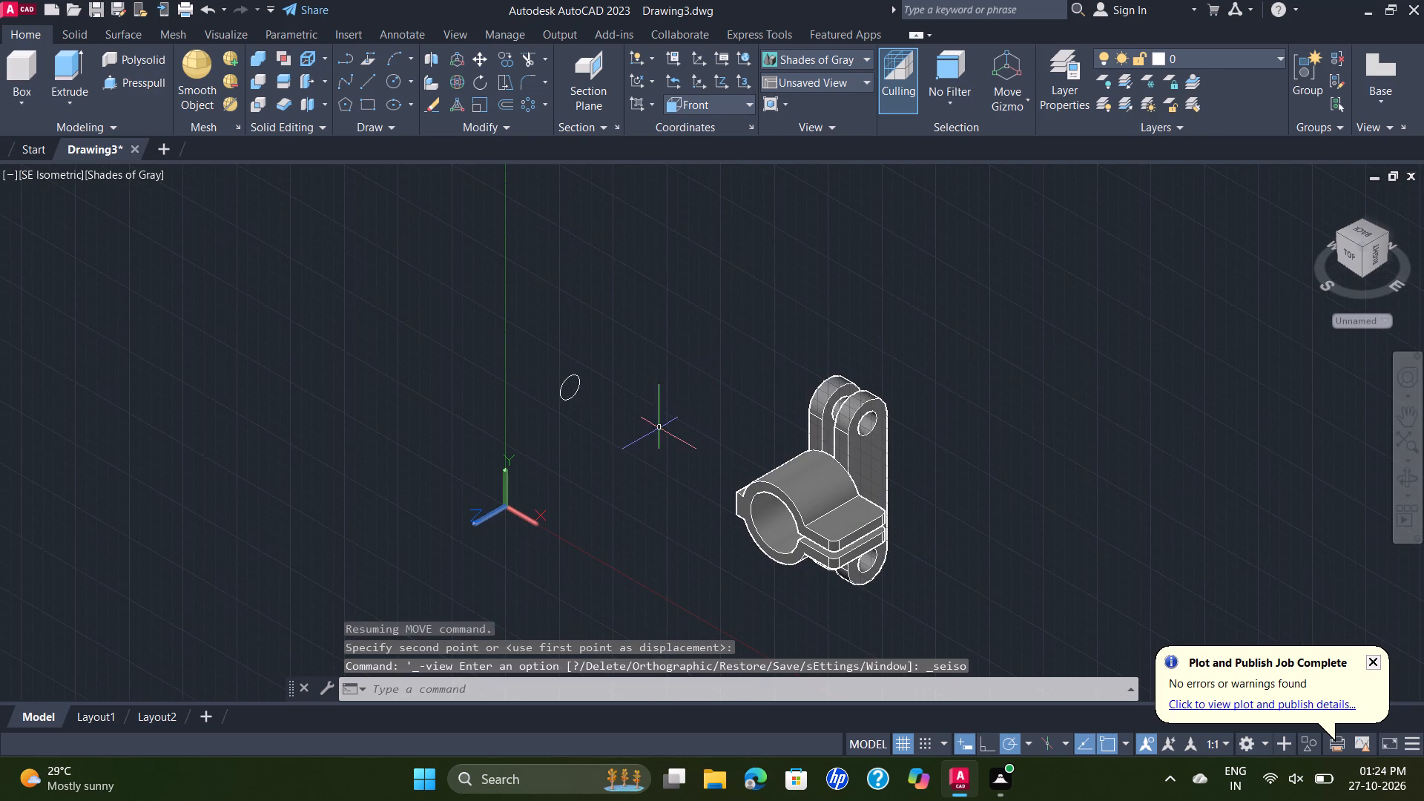
middle_drag(663, 426, 442, 328)
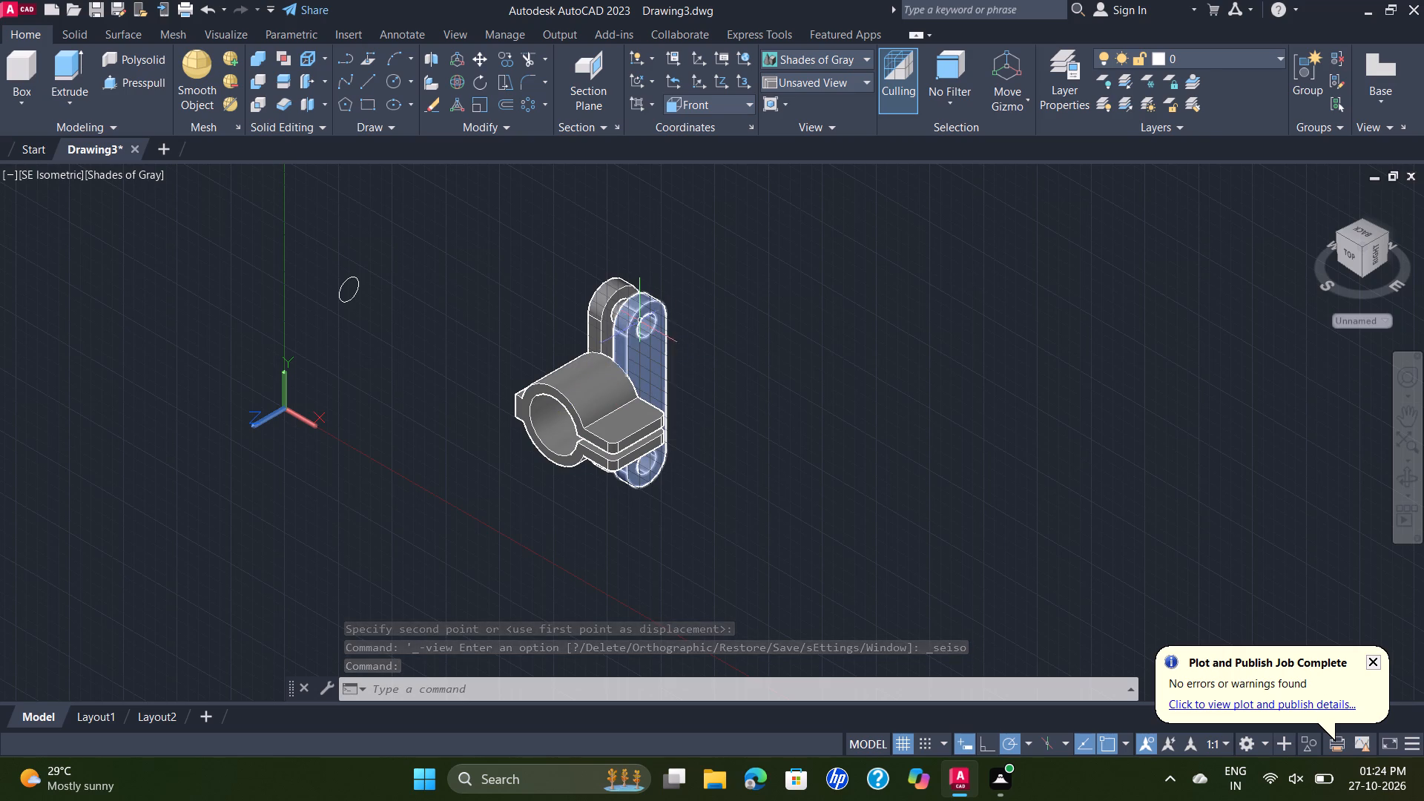
Select both link plates and examine from several angles how they sit relative to the clamp's bore.
click(701, 303)
click(588, 313)
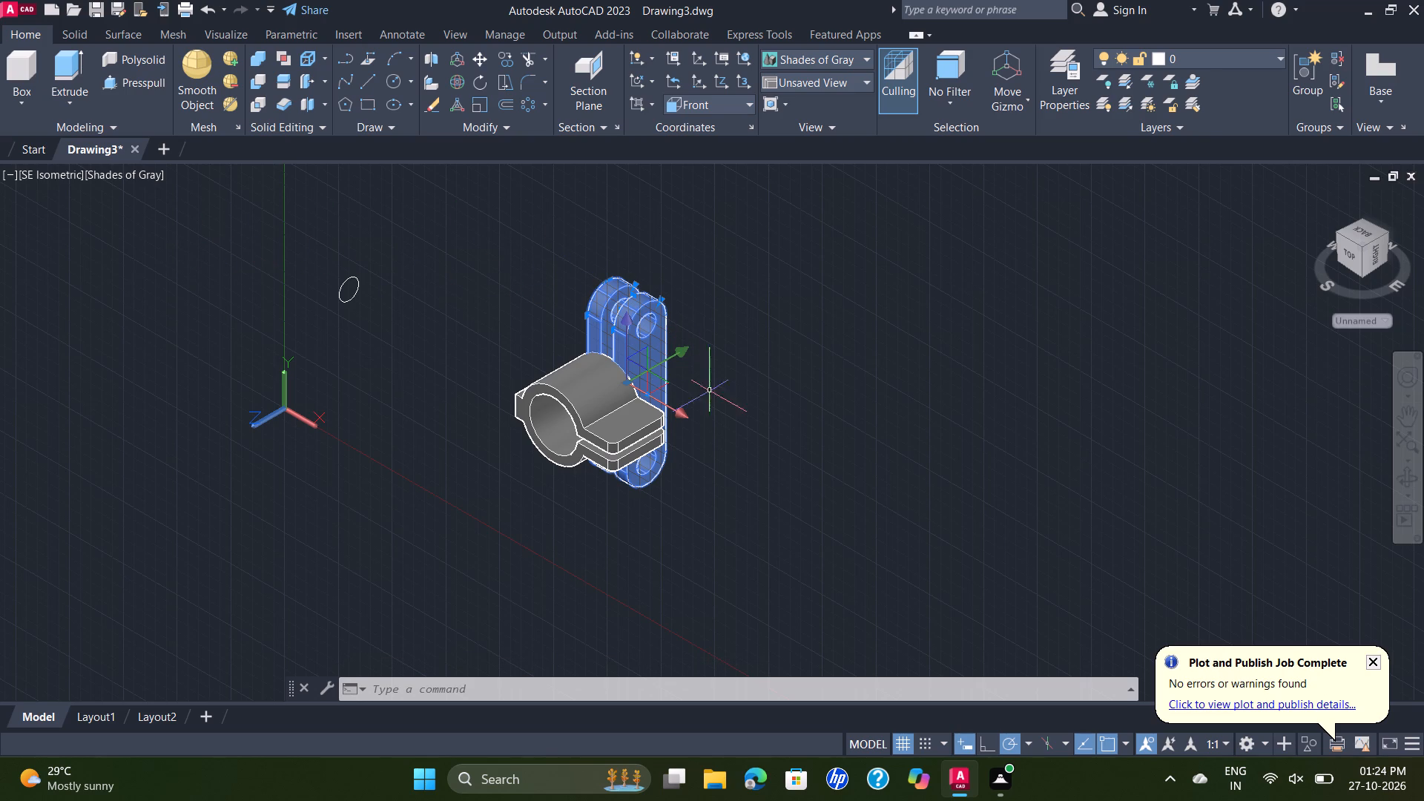
middle_drag(716, 398, 740, 396)
shift+middle_drag(740, 396, 791, 322)
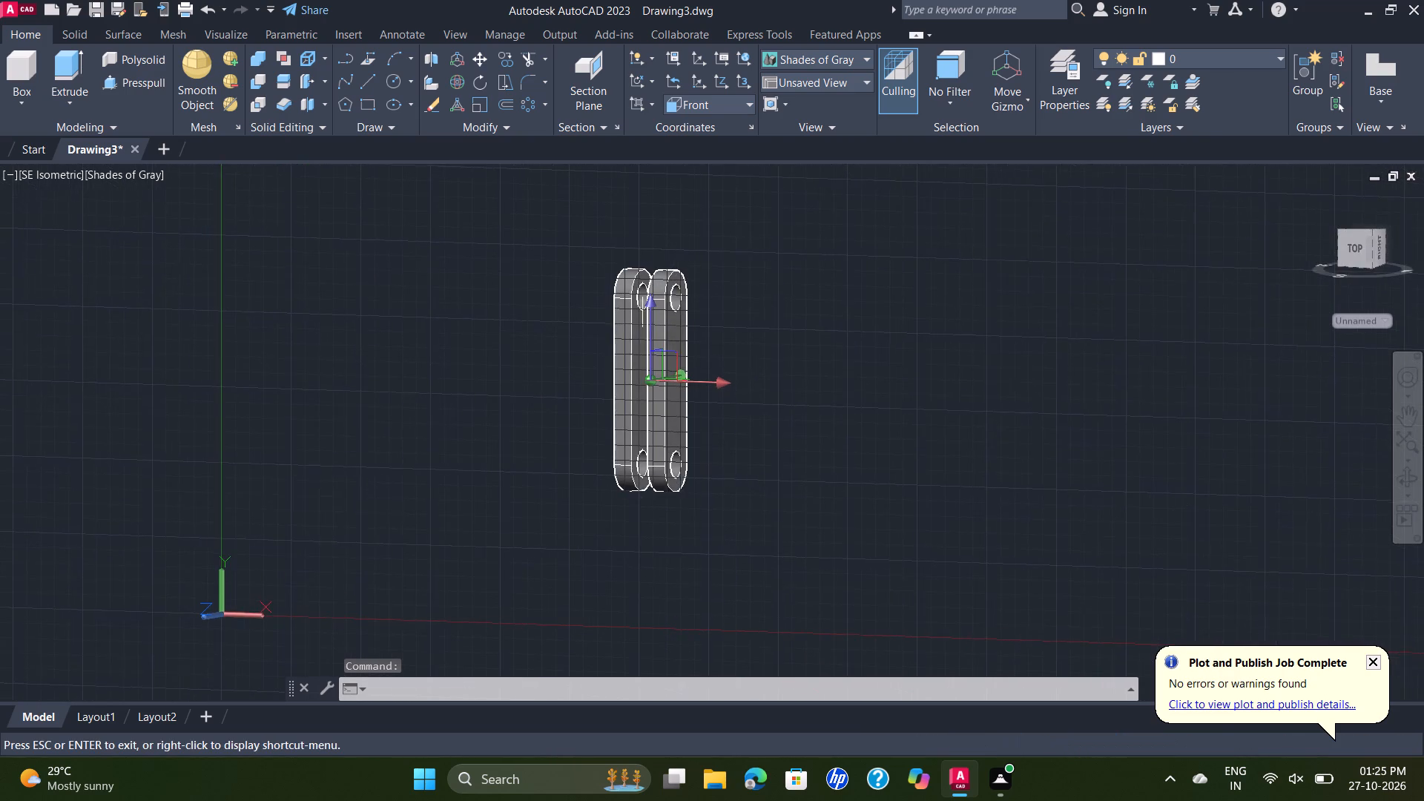
shift+middle_drag(791, 322, 829, 281)
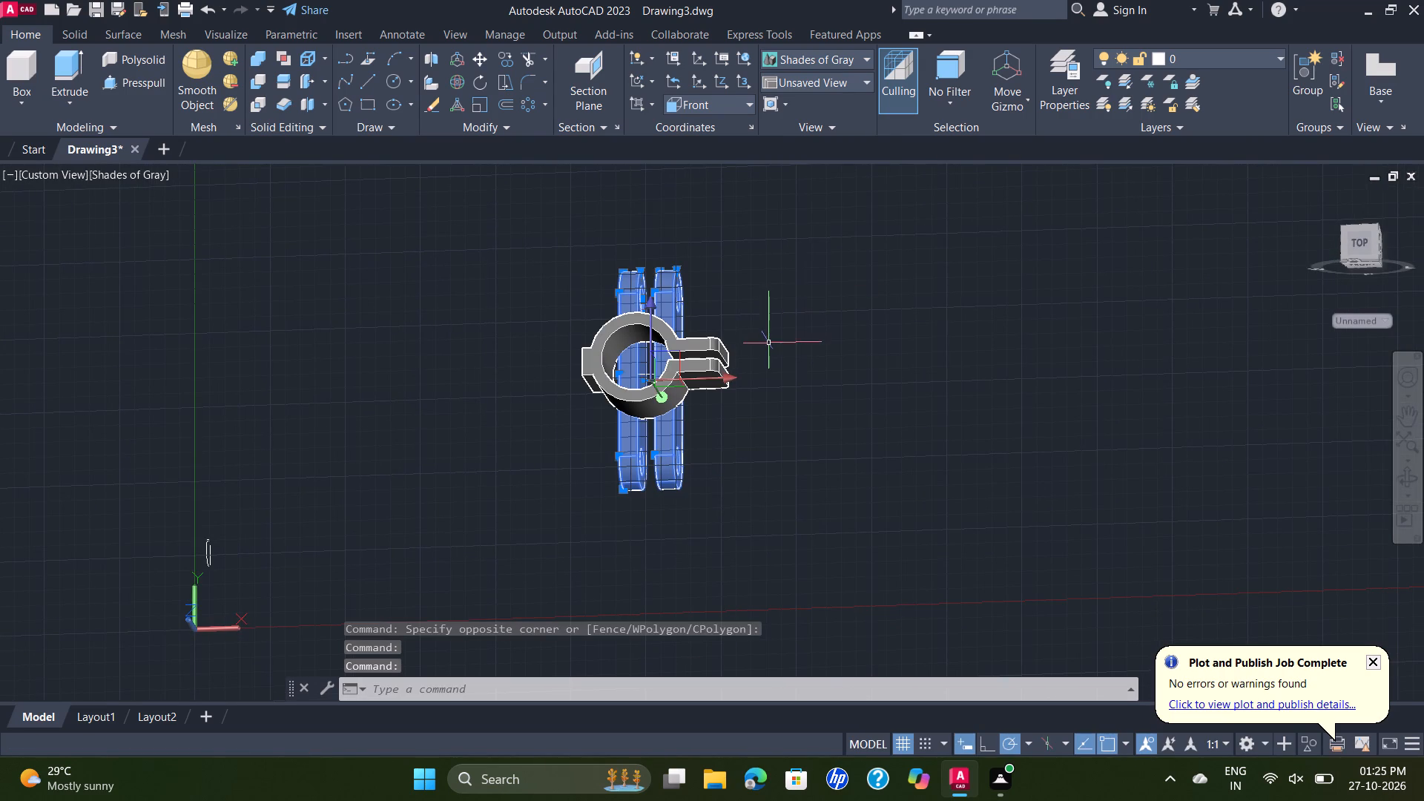
shift+middle_drag(769, 344, 734, 435)
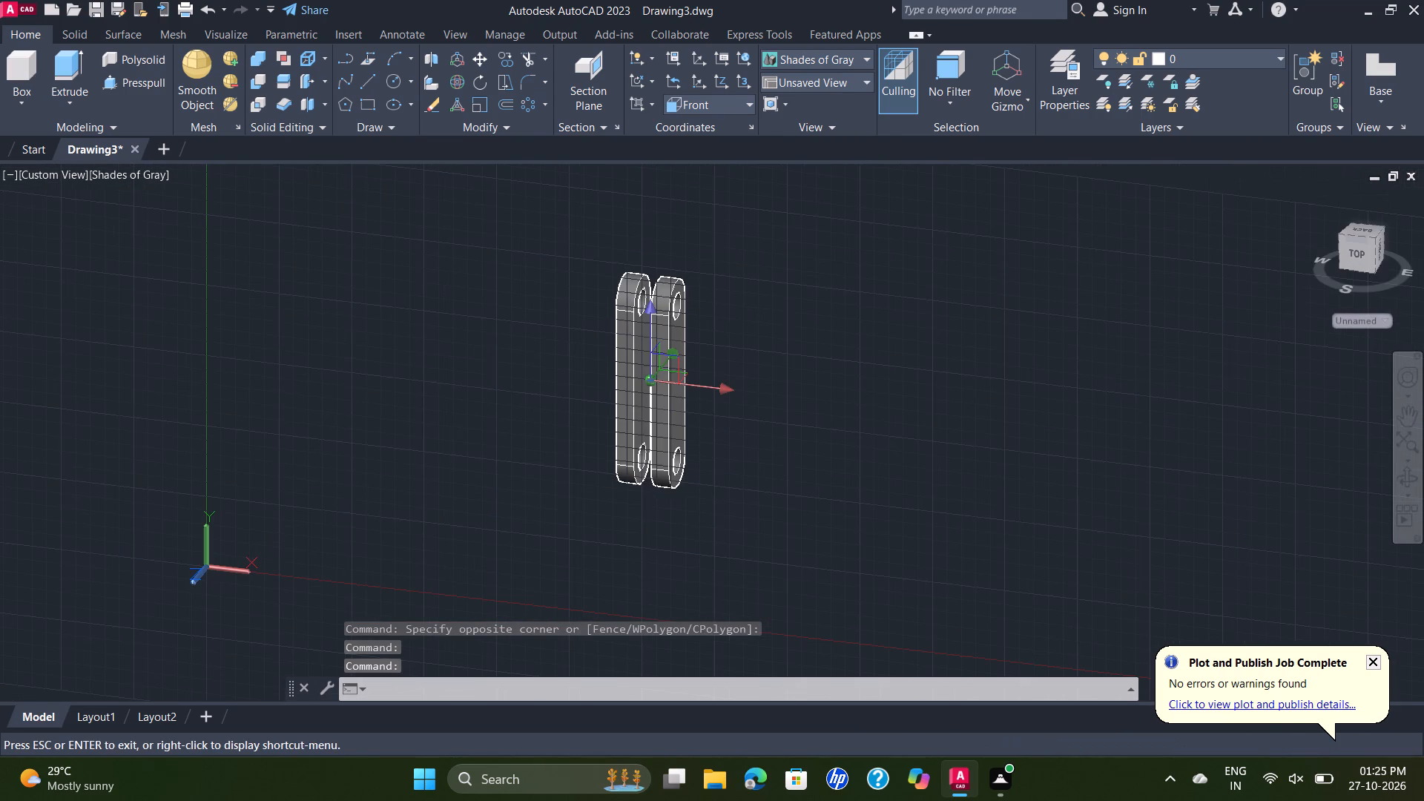
shift+middle_drag(734, 435, 773, 411)
scroll(699, 372, up, 3)
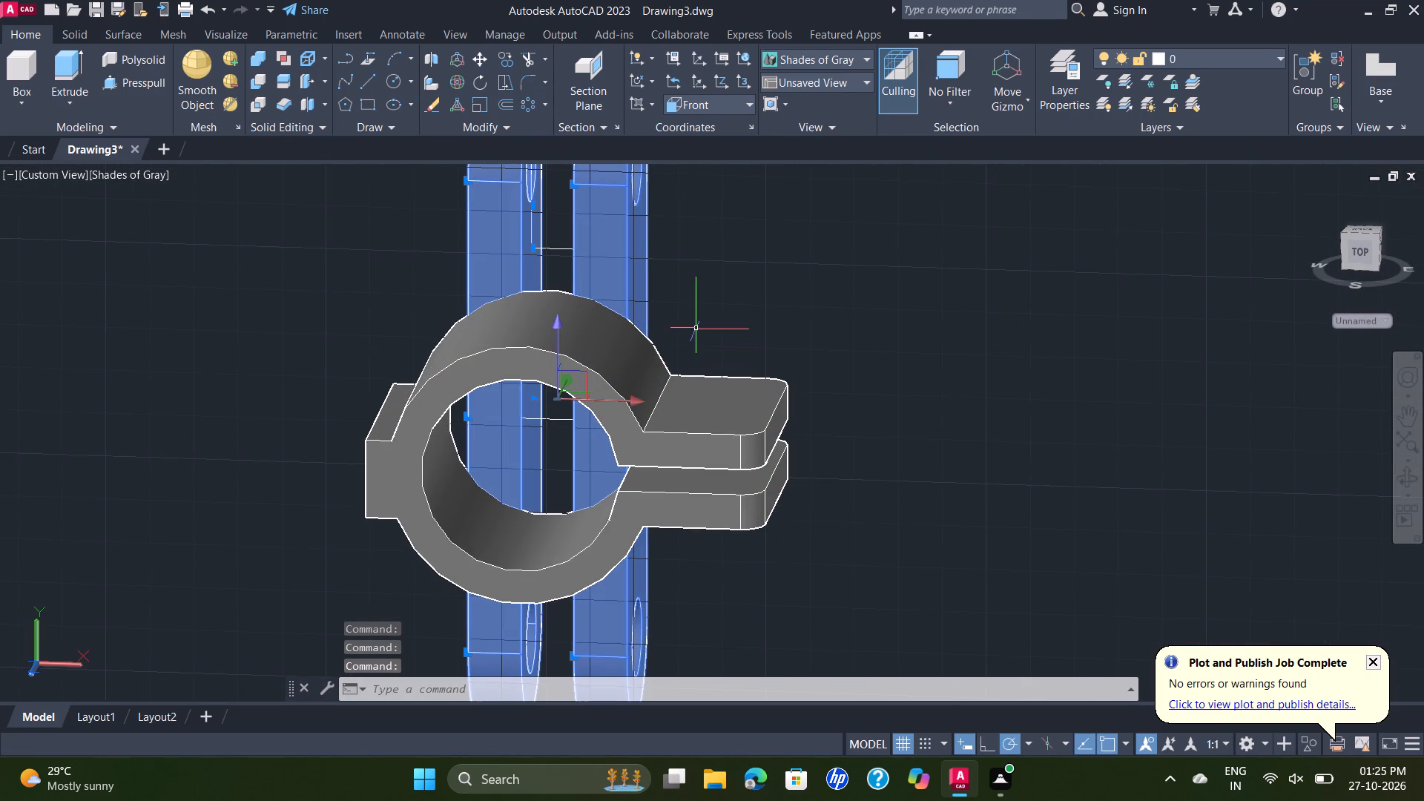
shift+middle_drag(761, 320, 778, 317)
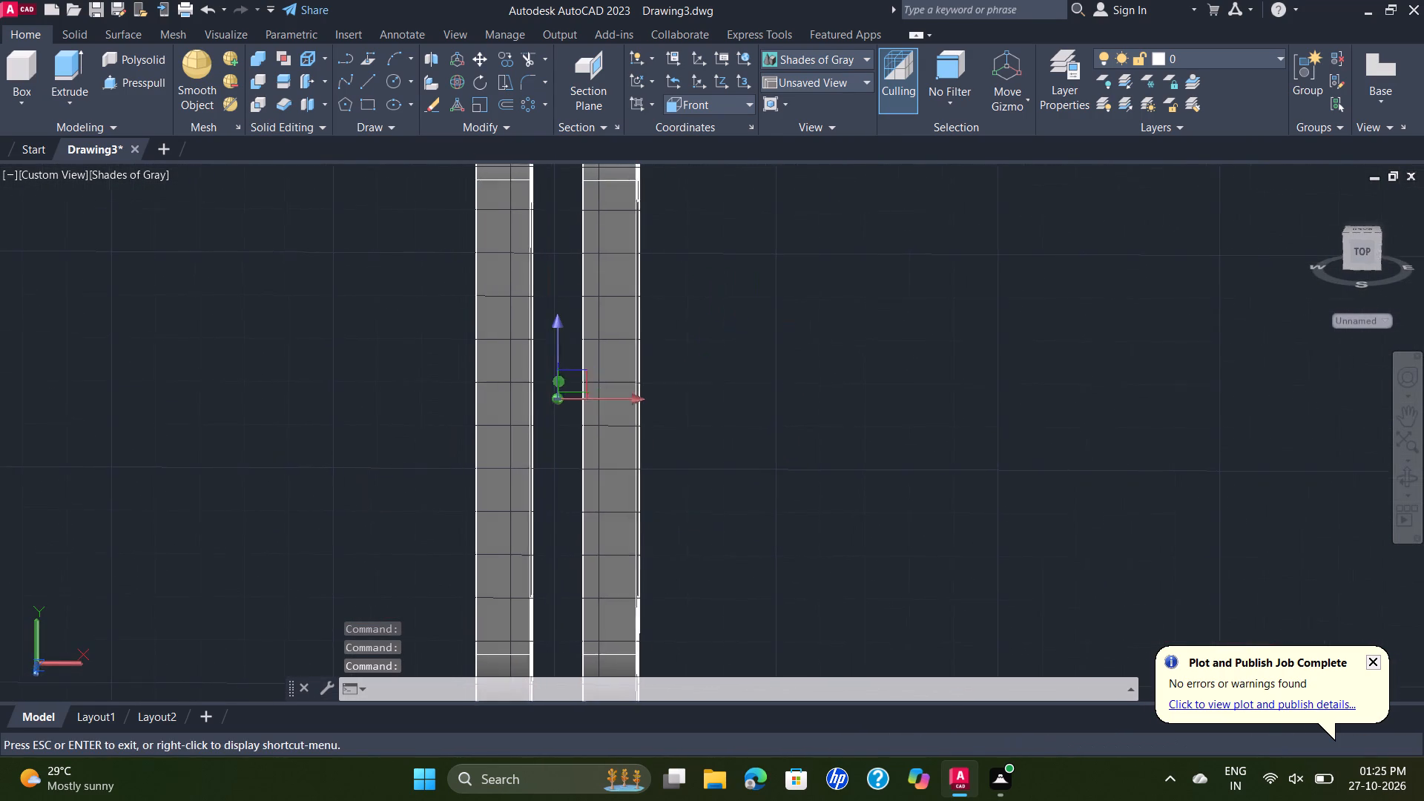
shift+middle_drag(778, 317, 783, 309)
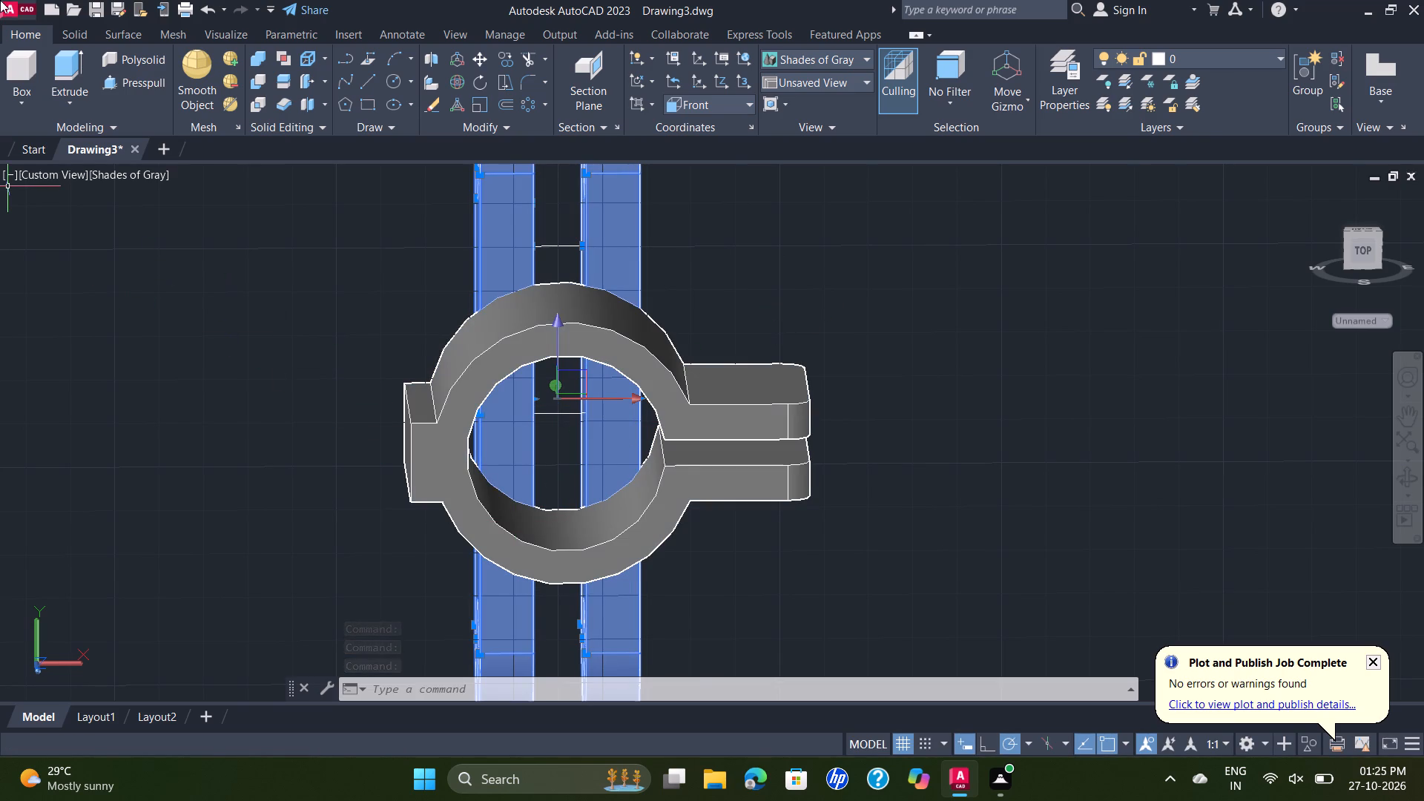
Draw a 50-long line along the top of the clamp's cylindrical body, from its rear edge to its front edge.
click(369, 87)
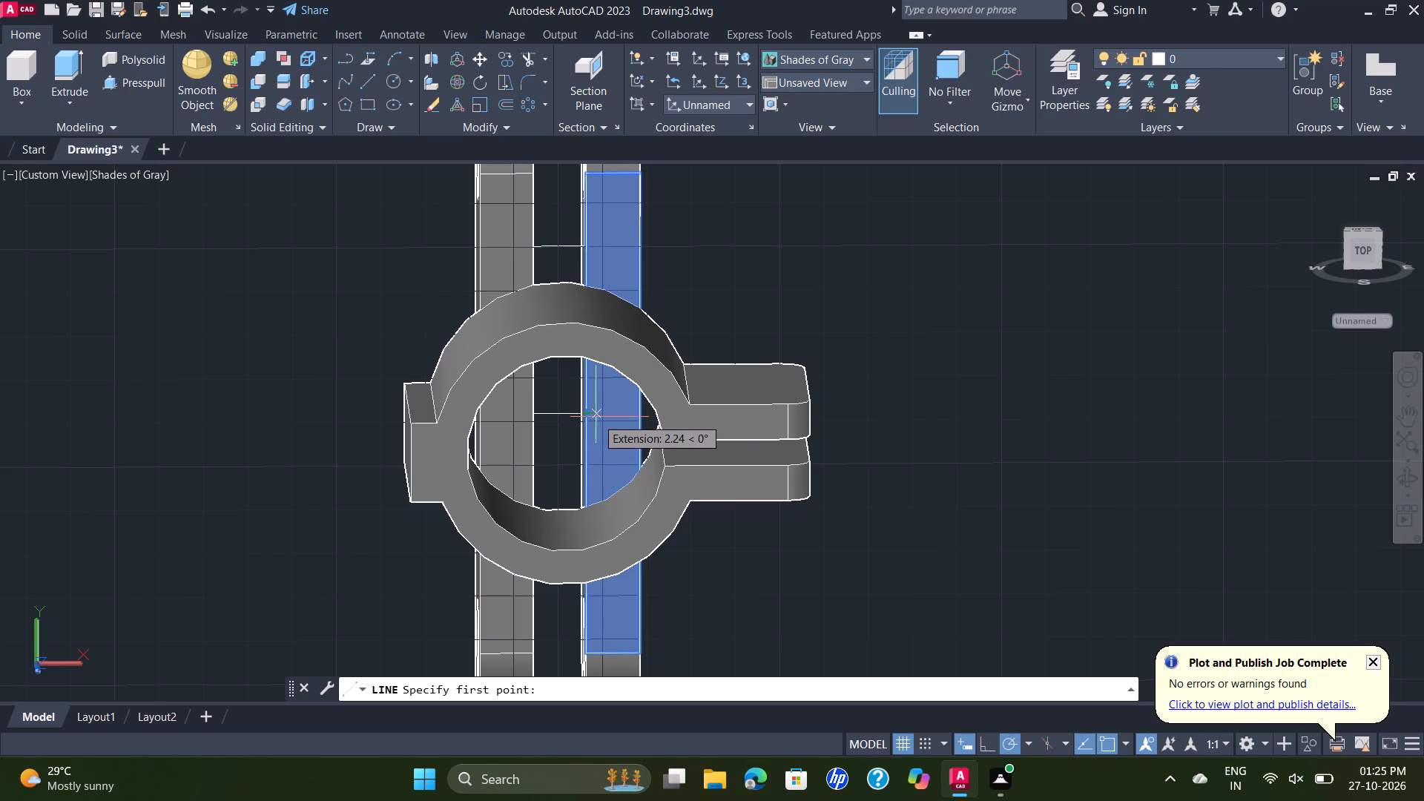
shift+middle_drag(596, 418, 571, 395)
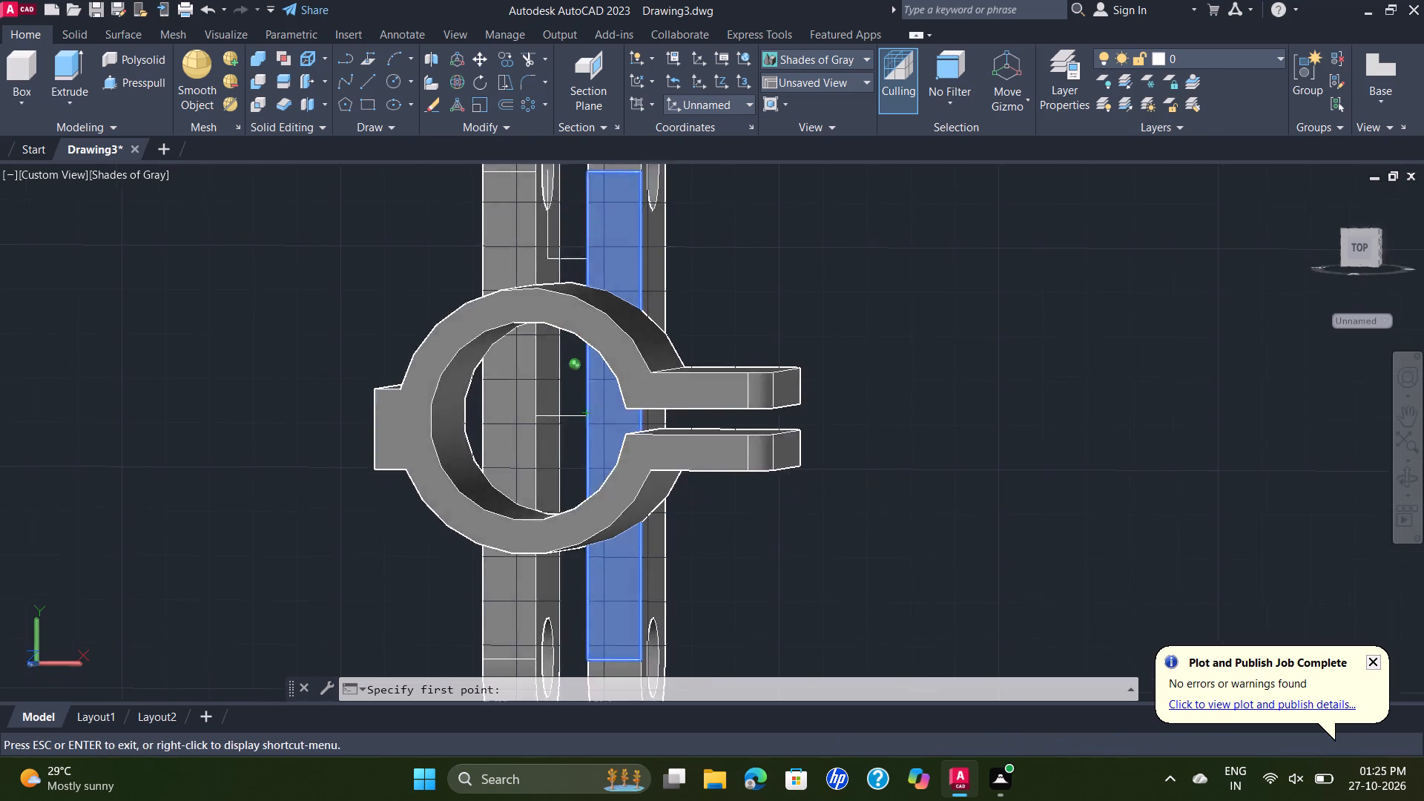
shift+middle_drag(571, 395, 601, 367)
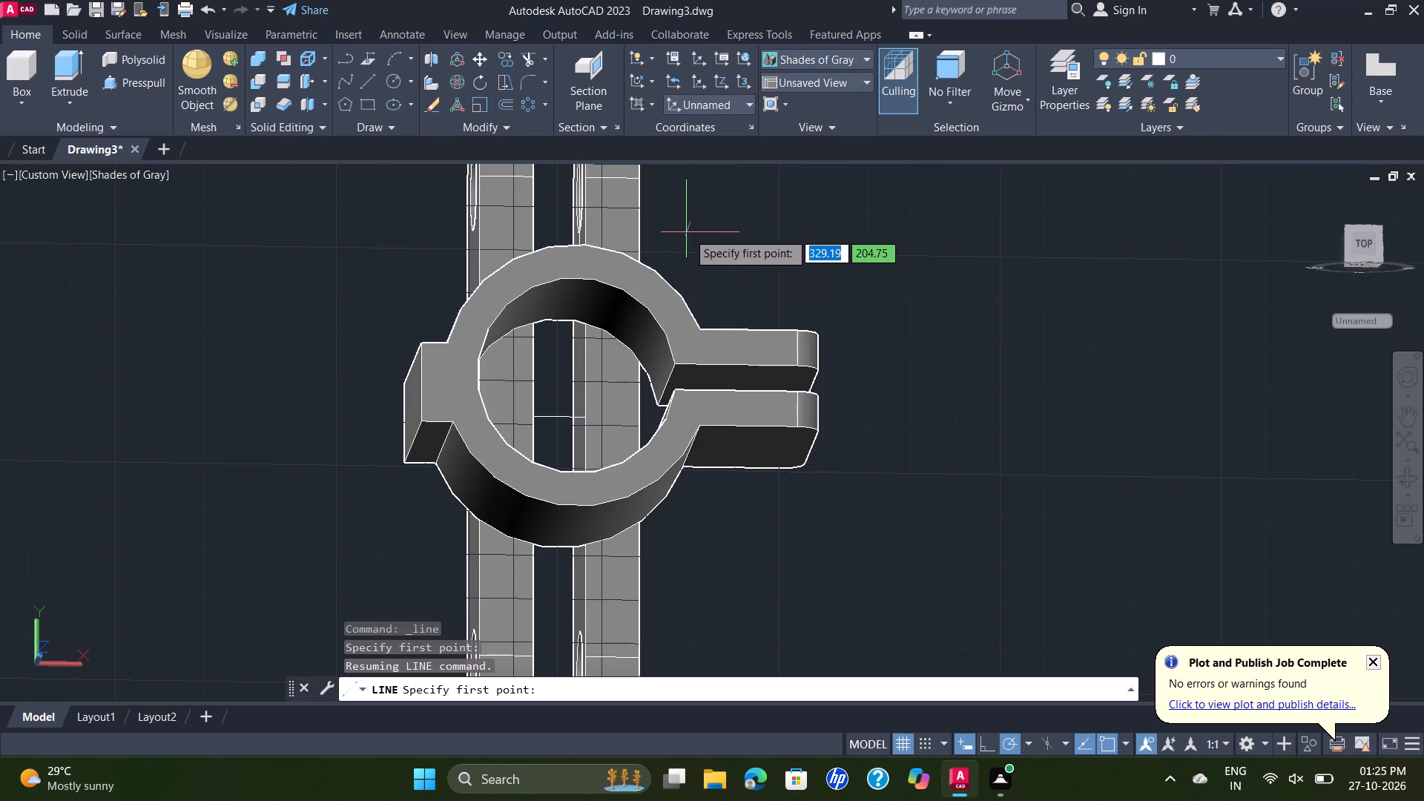
middle_drag(698, 234, 713, 285)
shift+middle_drag(713, 285, 724, 357)
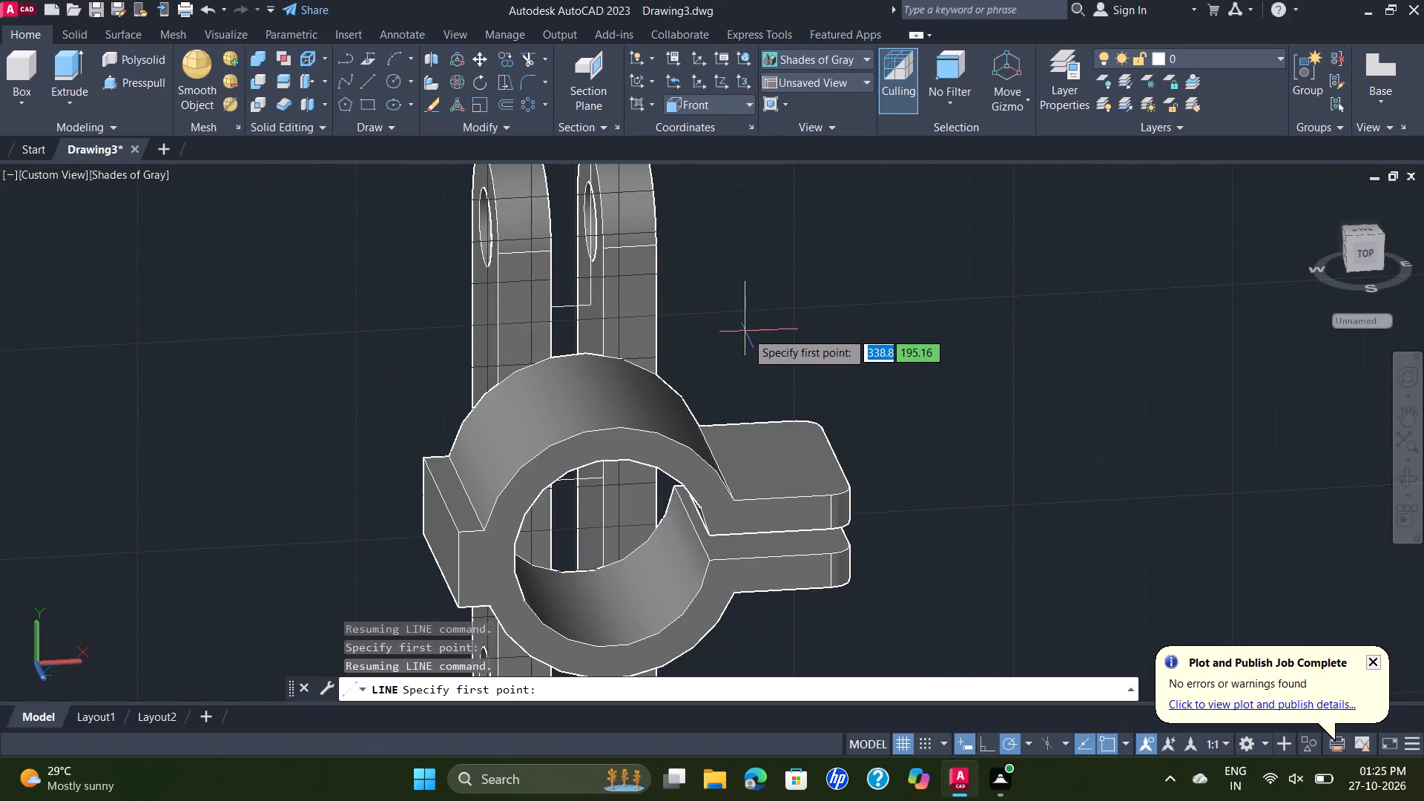
shift+middle_drag(747, 332, 648, 337)
shift+scroll(747, 332, down, 1)
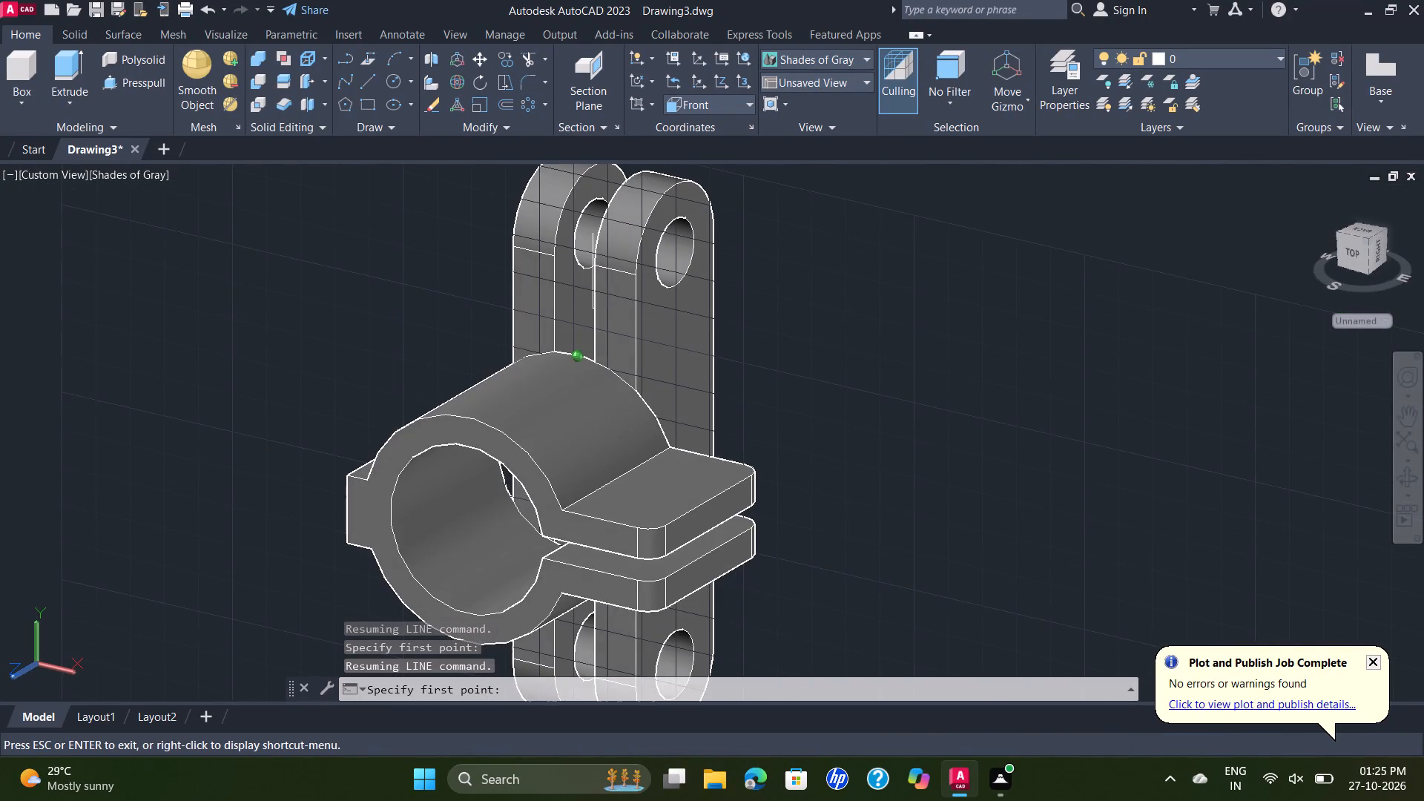
shift+middle_drag(648, 337, 709, 367)
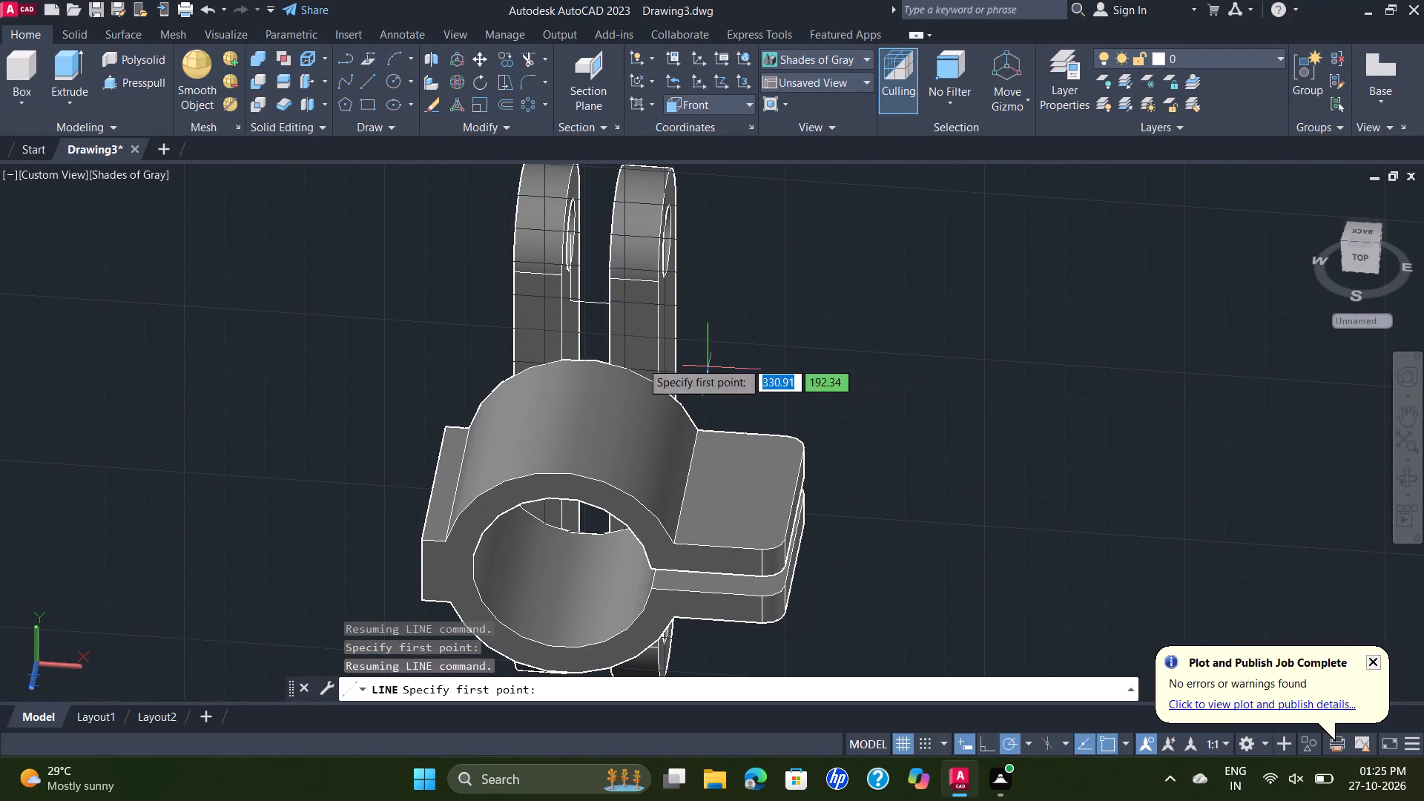
click(579, 362)
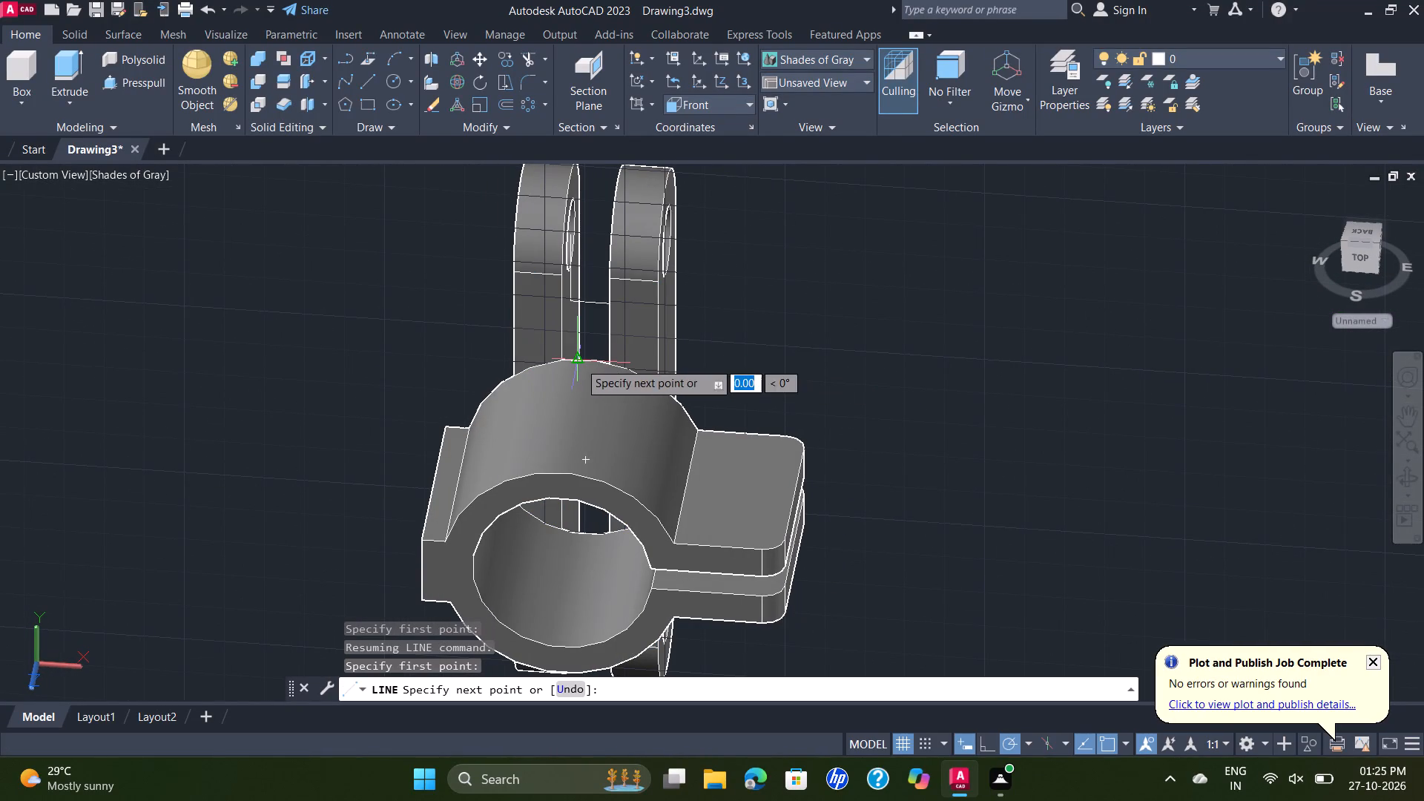
click(557, 473)
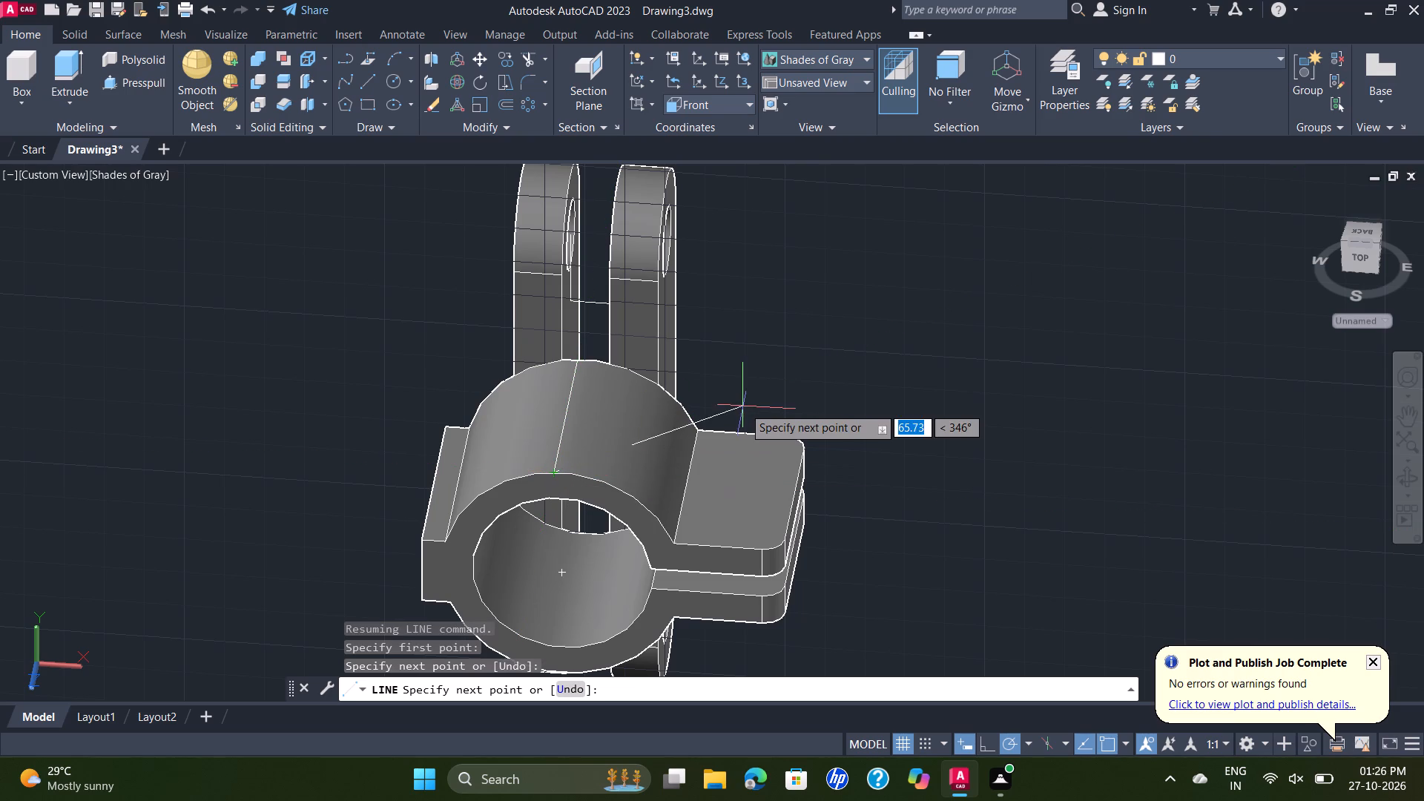
key(grave)
key(Escape)
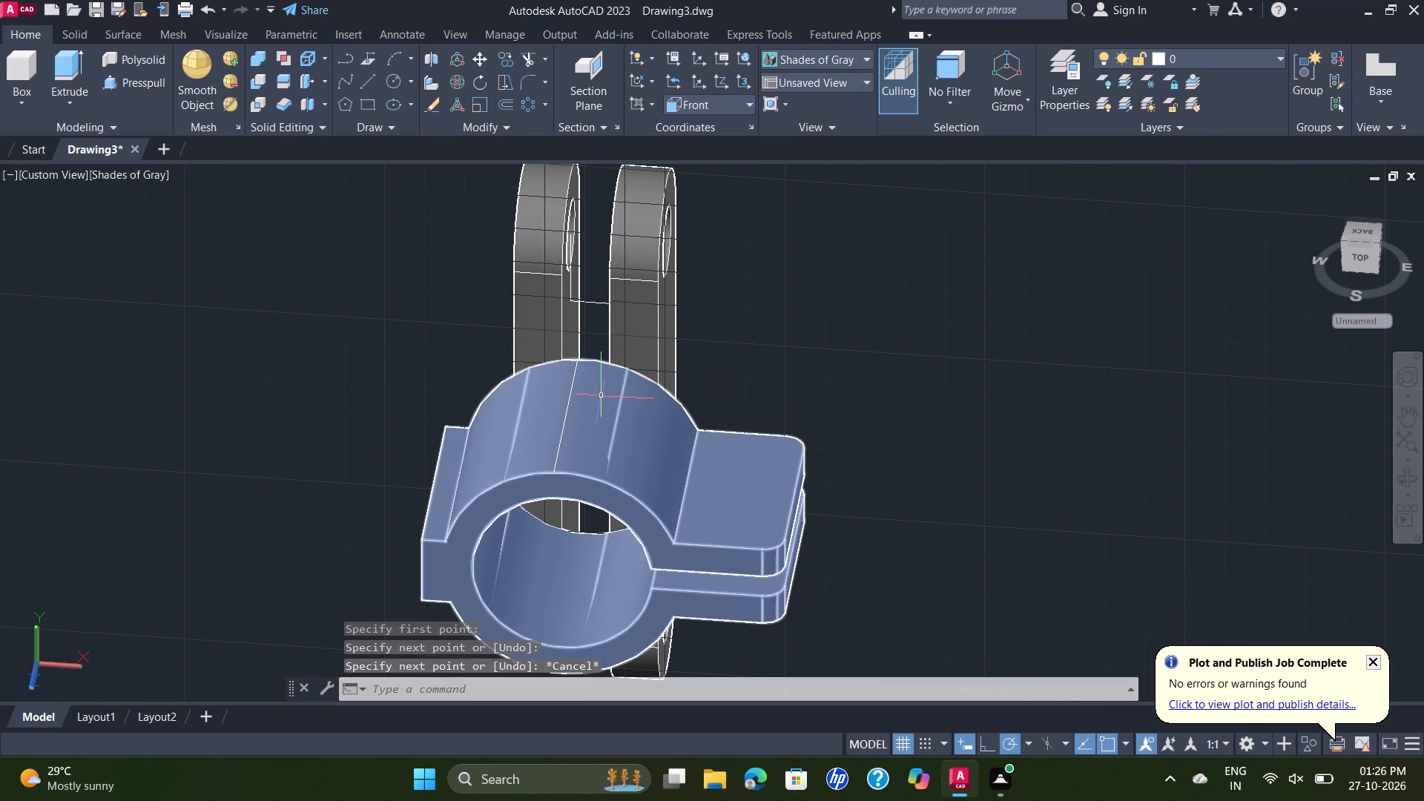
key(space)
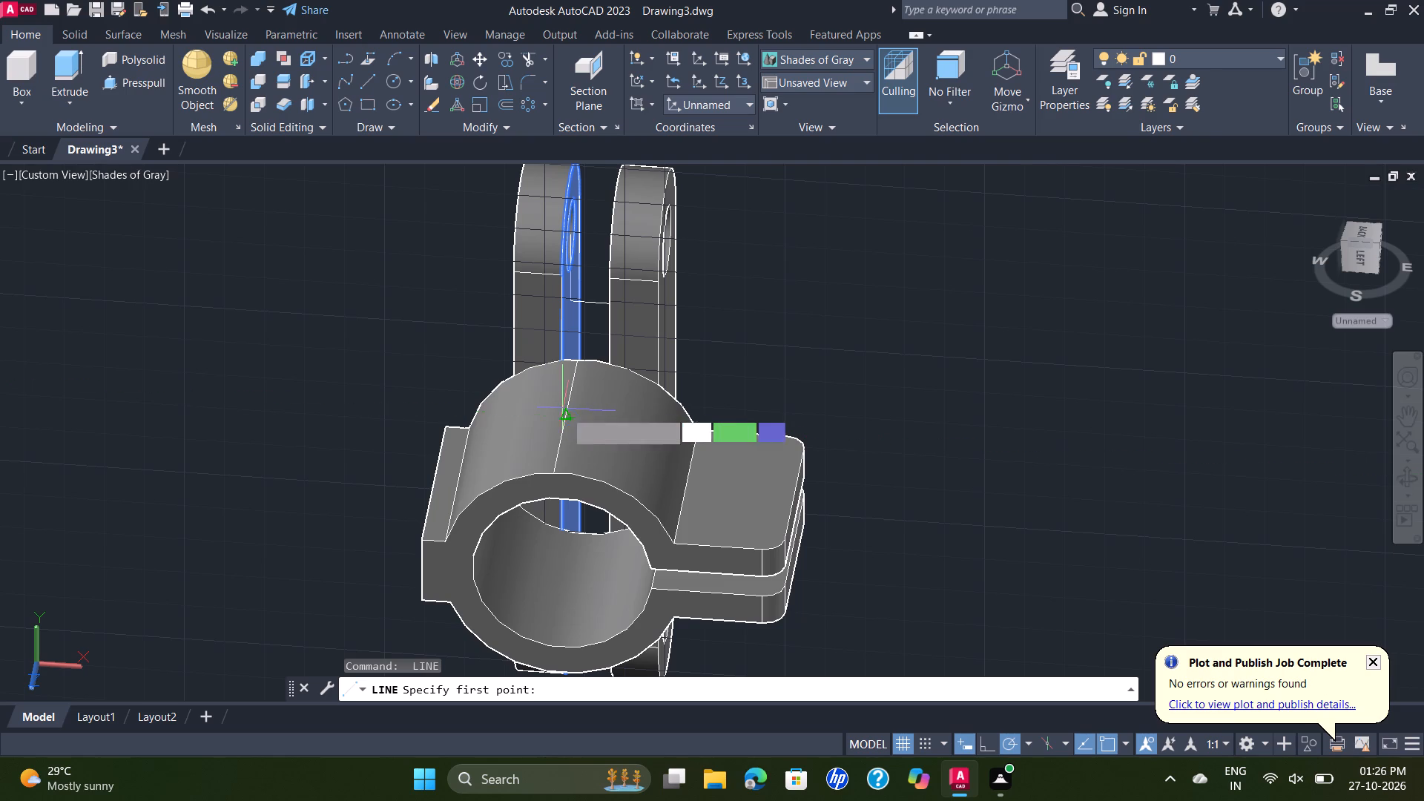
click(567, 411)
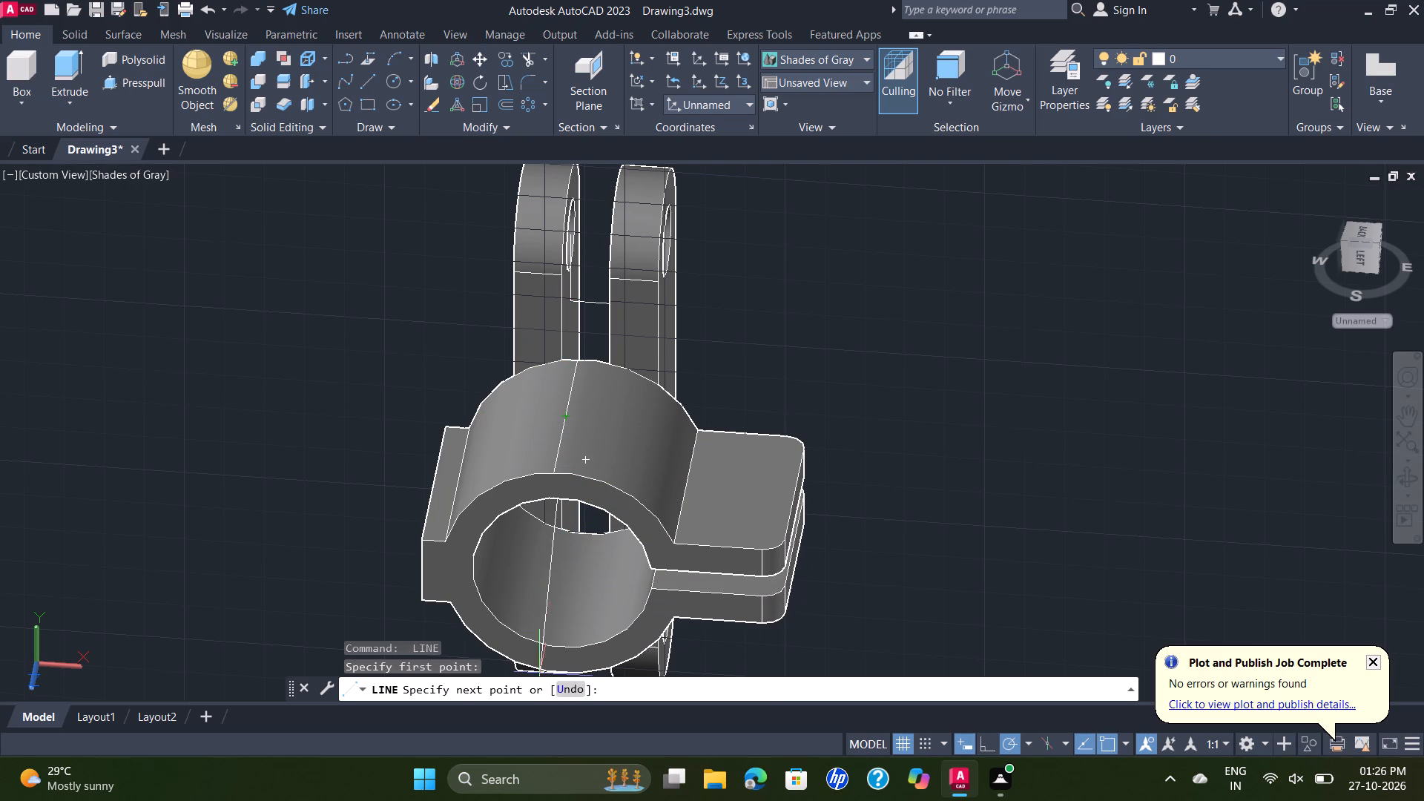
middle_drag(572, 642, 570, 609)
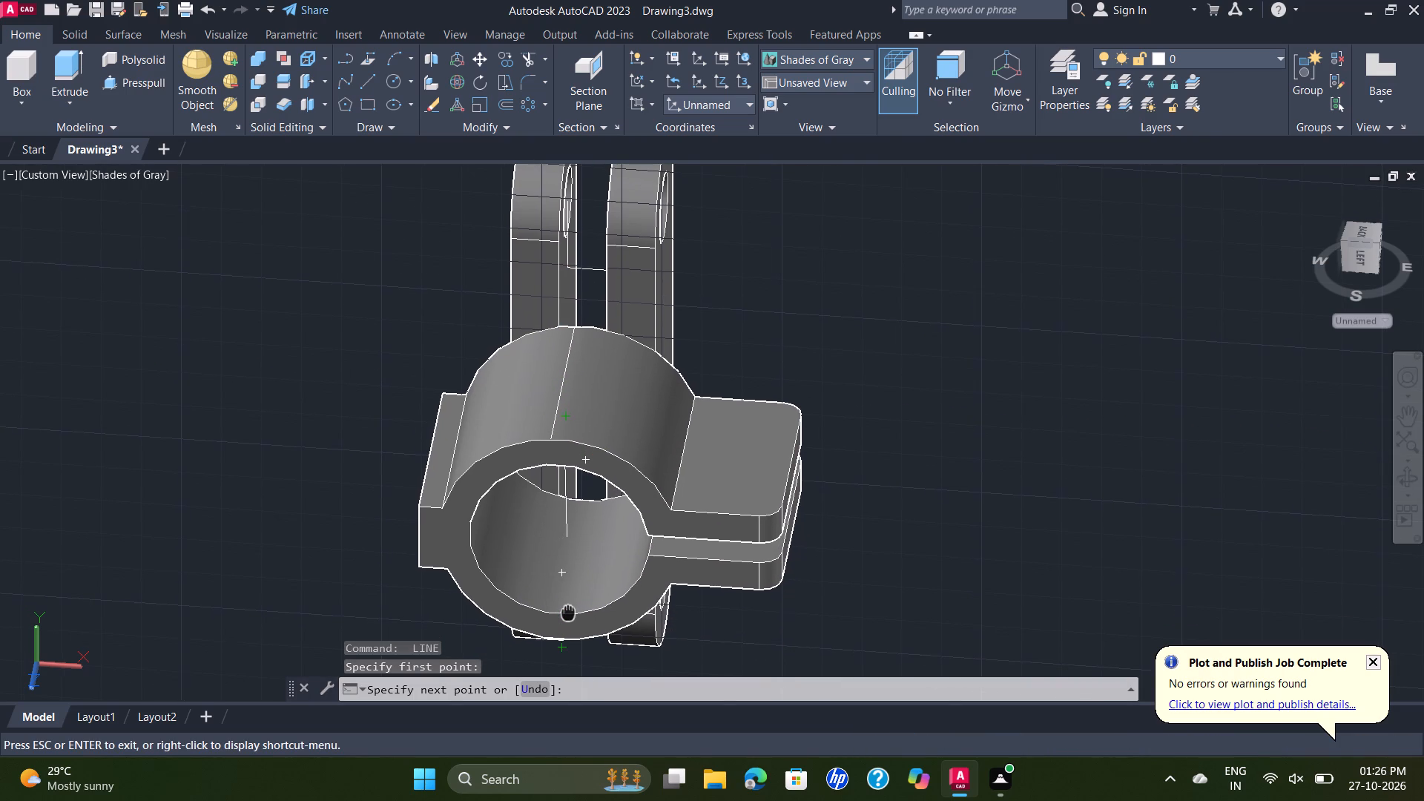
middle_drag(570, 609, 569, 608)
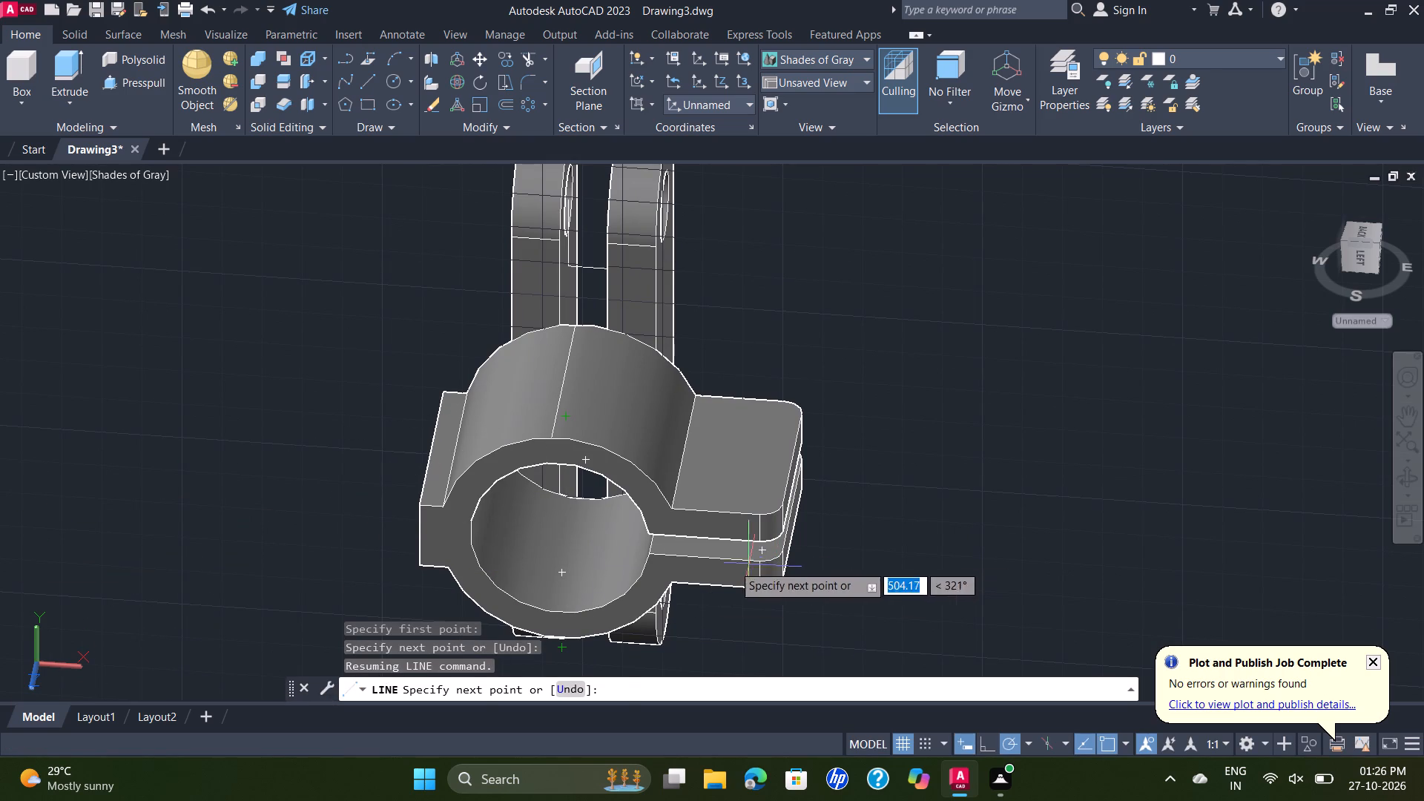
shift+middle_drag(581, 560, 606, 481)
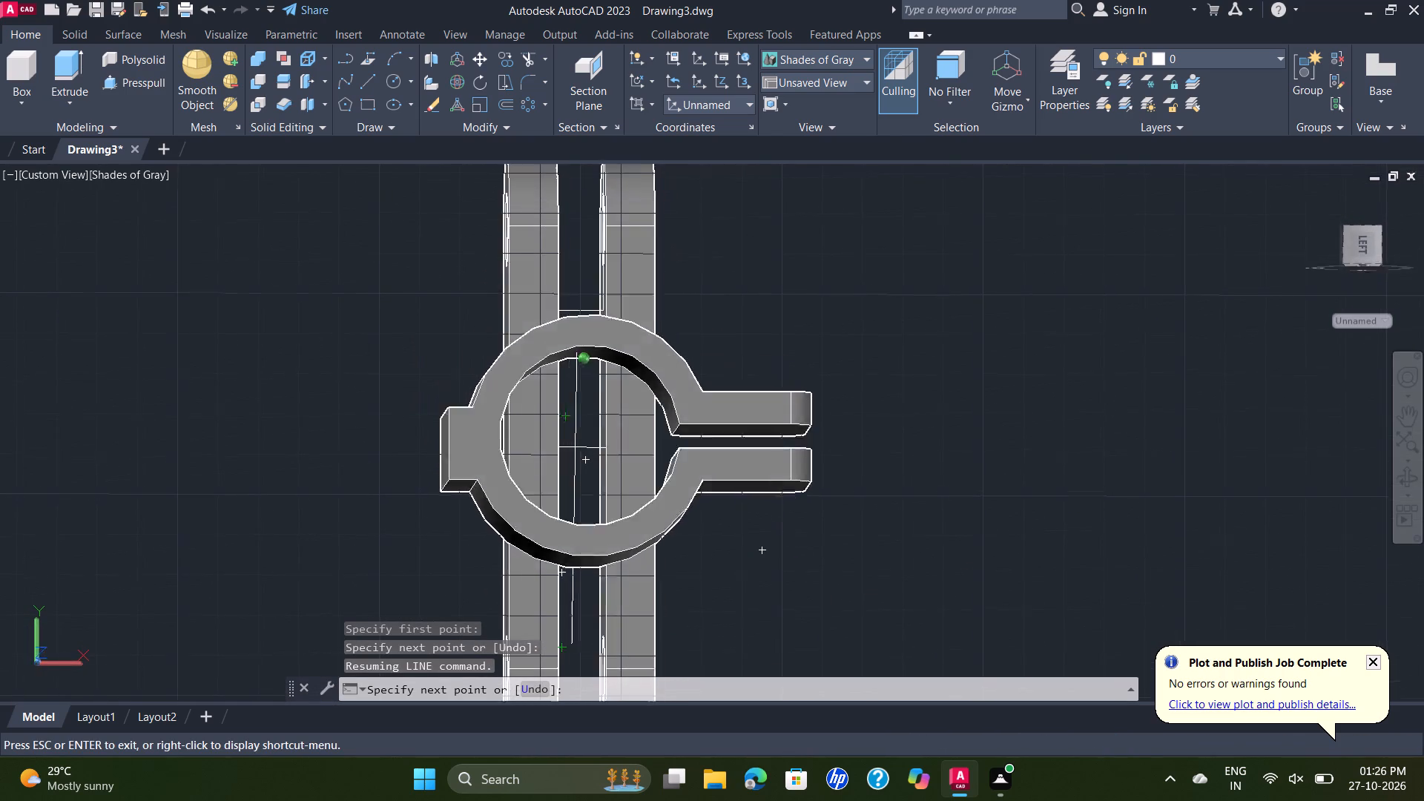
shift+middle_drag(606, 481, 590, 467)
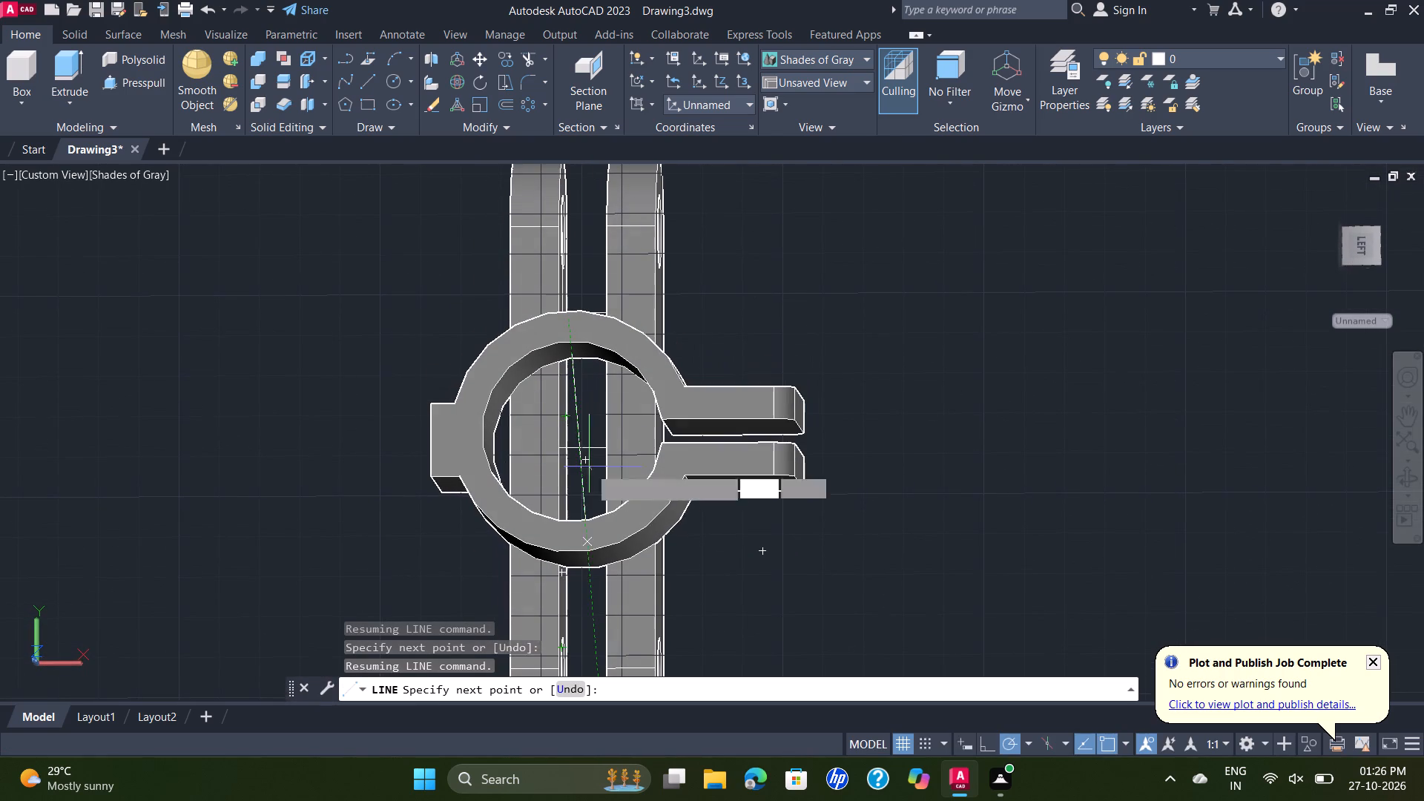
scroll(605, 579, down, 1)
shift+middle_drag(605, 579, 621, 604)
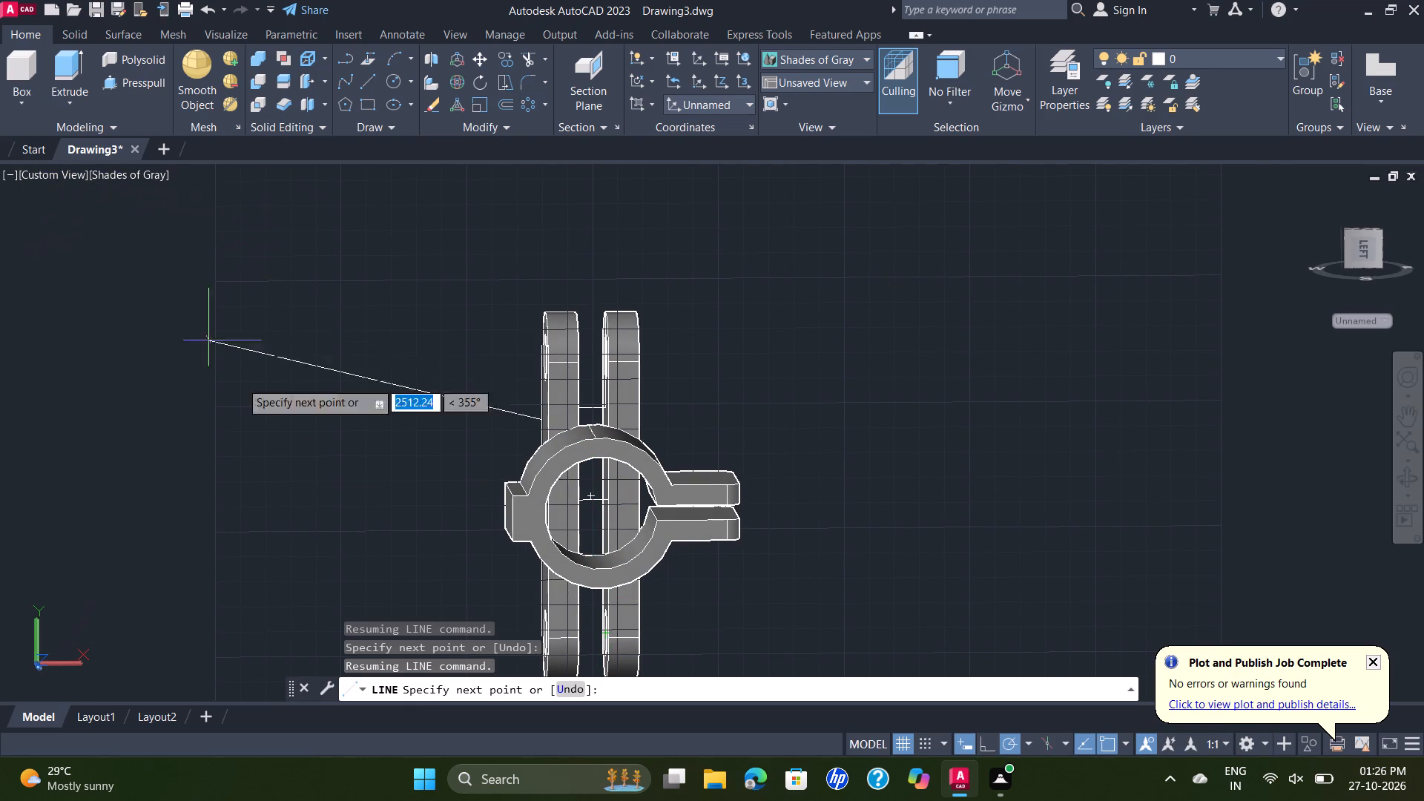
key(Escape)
Draw a 60-long vertical line down through the clamp's bore from the midpoint of the line along the top of its cylindrical body.
click(44, 171)
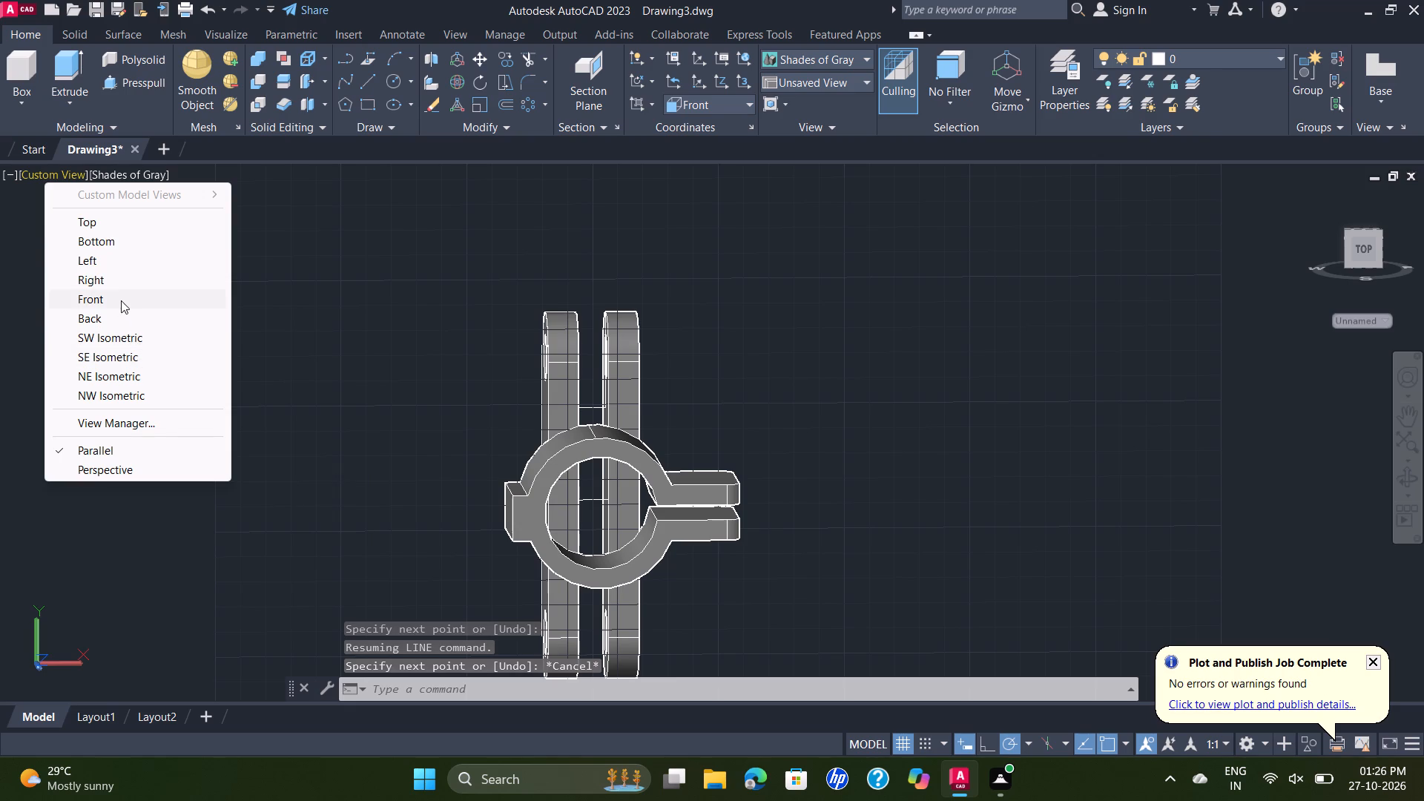
click(120, 300)
middle_drag(974, 360, 637, 487)
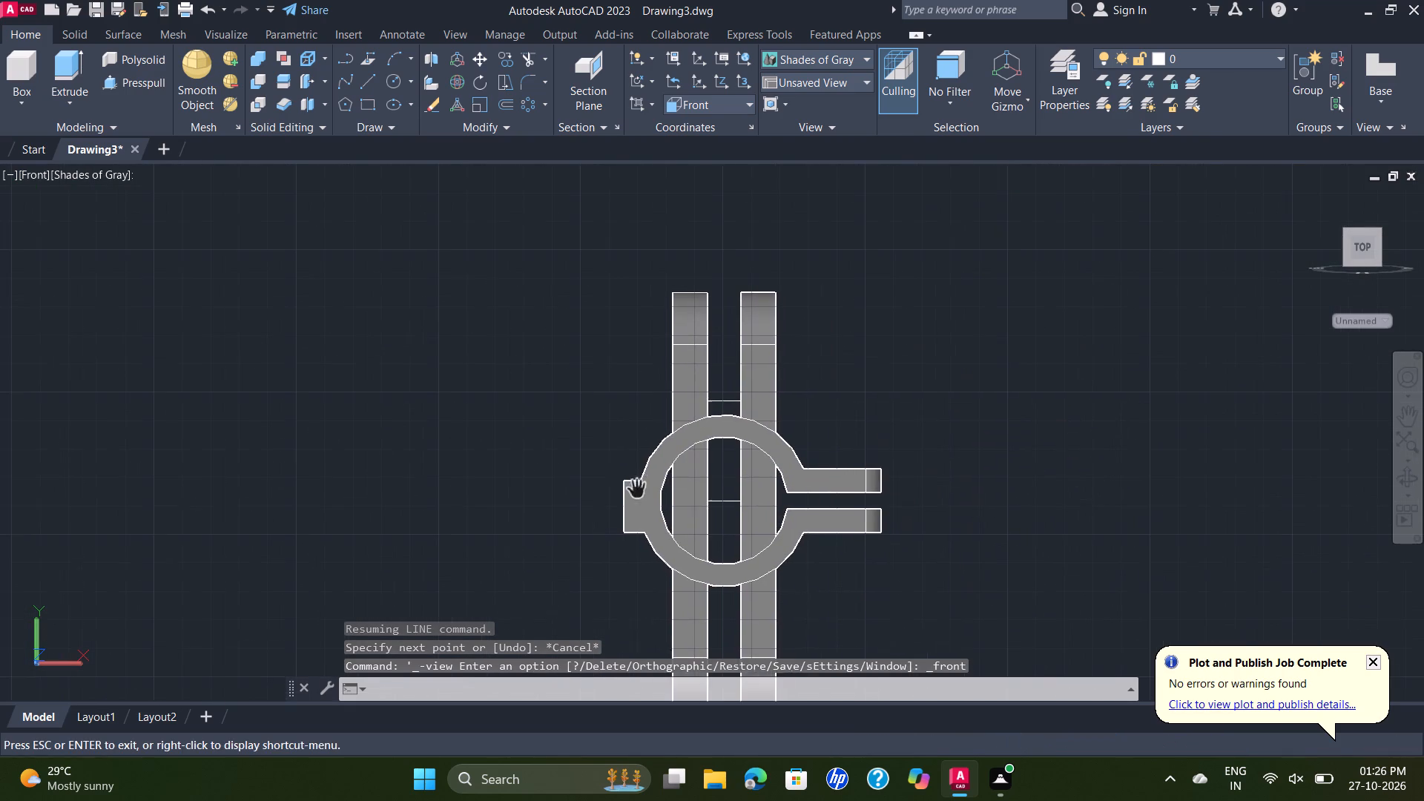
shift+middle_drag(701, 461, 705, 461)
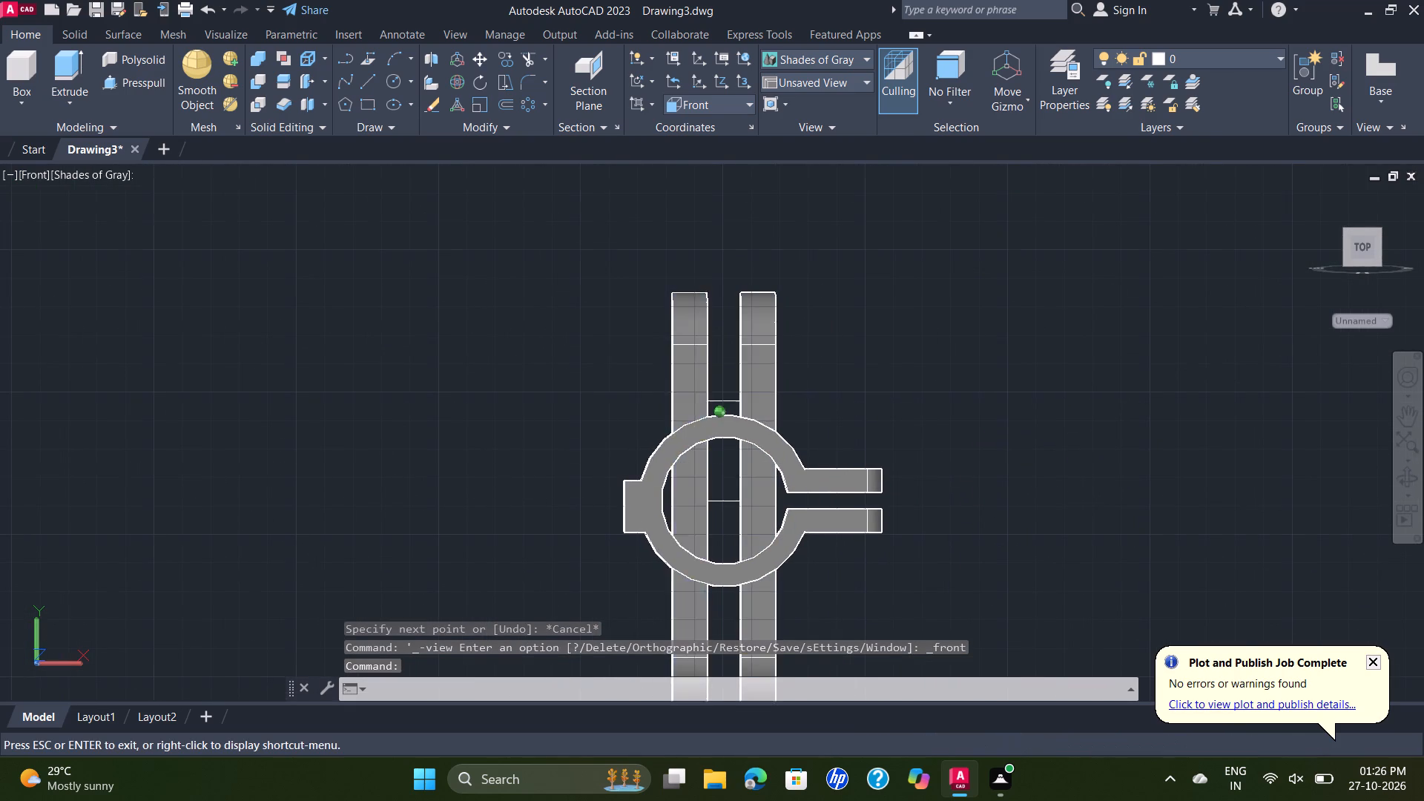
shift+middle_drag(705, 461, 731, 514)
shift+scroll(705, 461, down, 1)
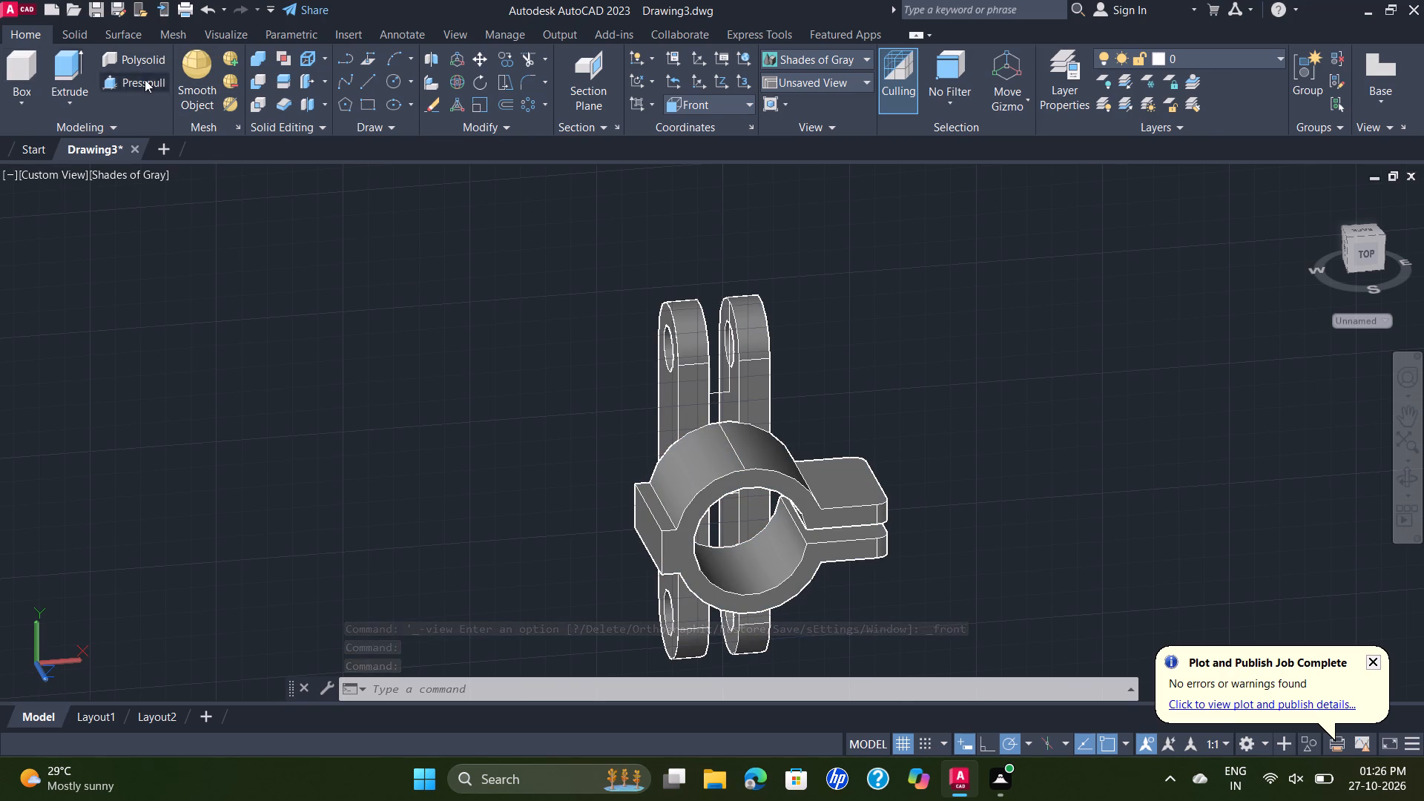
click(369, 84)
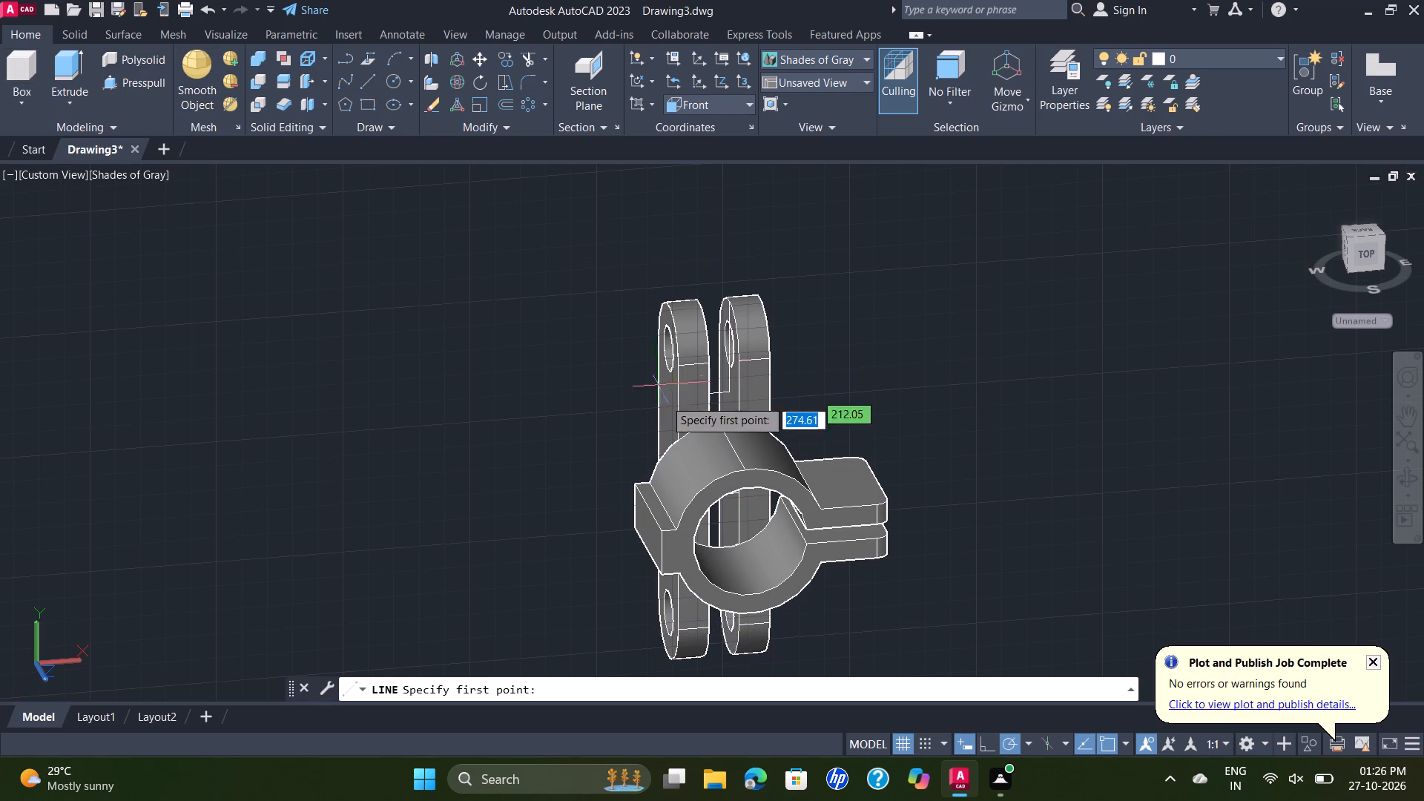
click(733, 446)
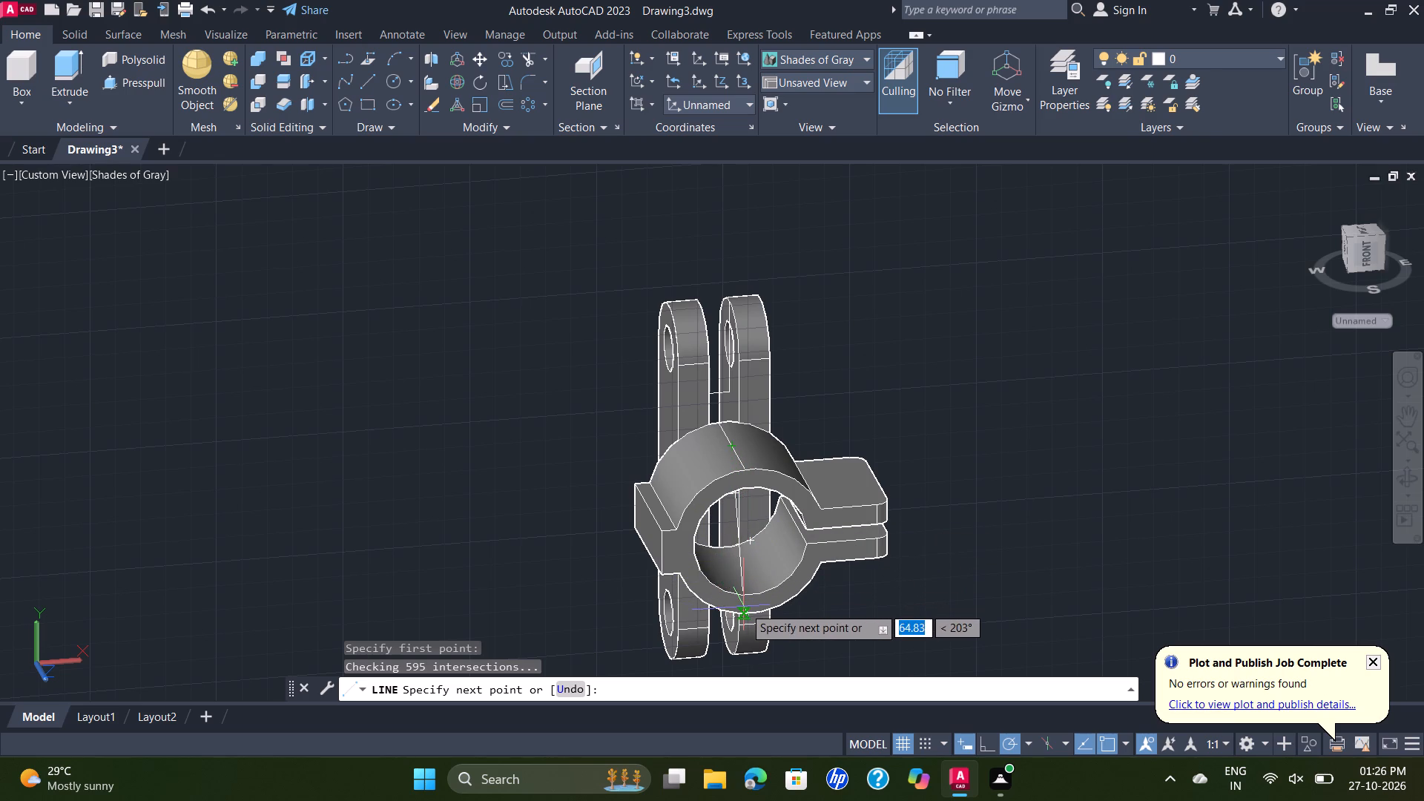
shift+middle_drag(742, 605, 719, 543)
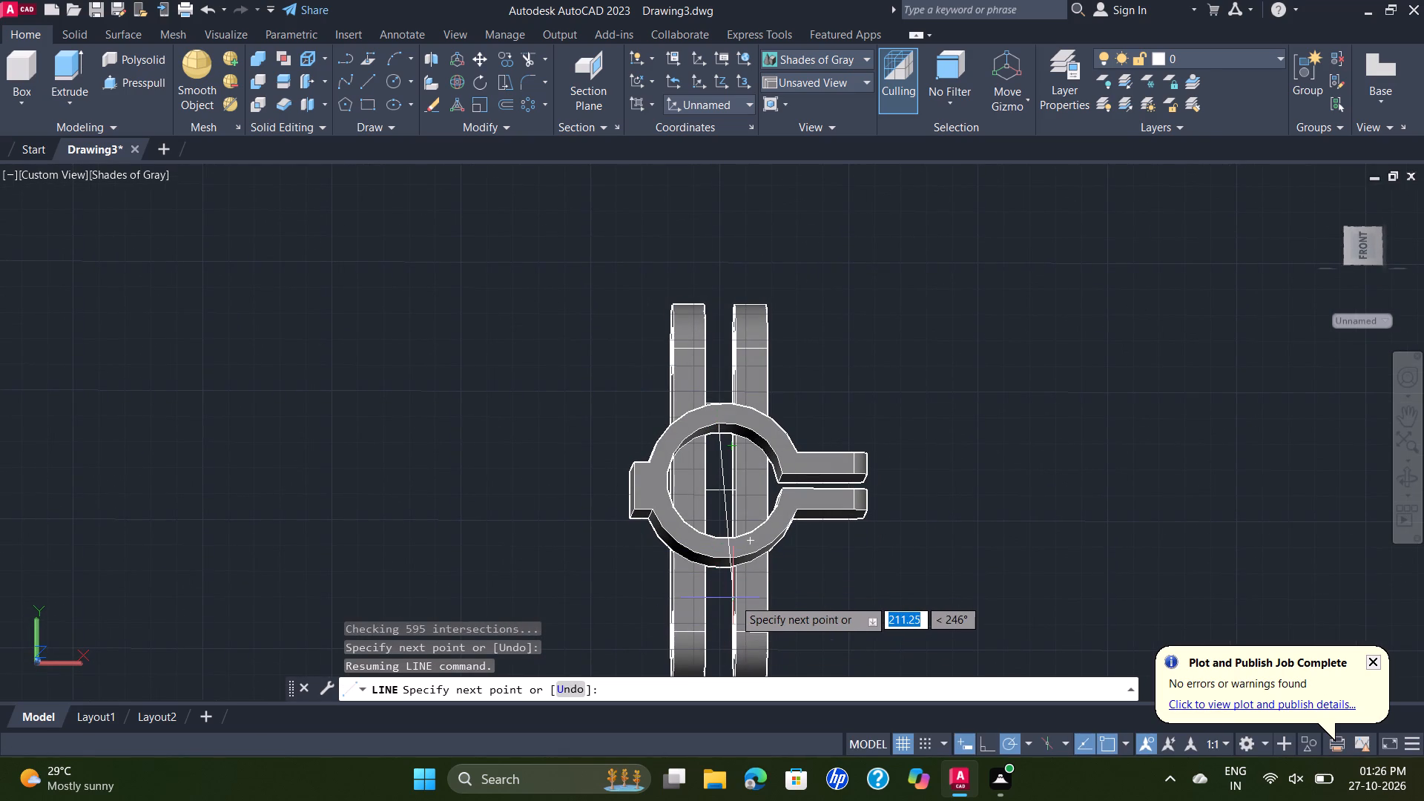
shift+middle_drag(734, 599, 736, 630)
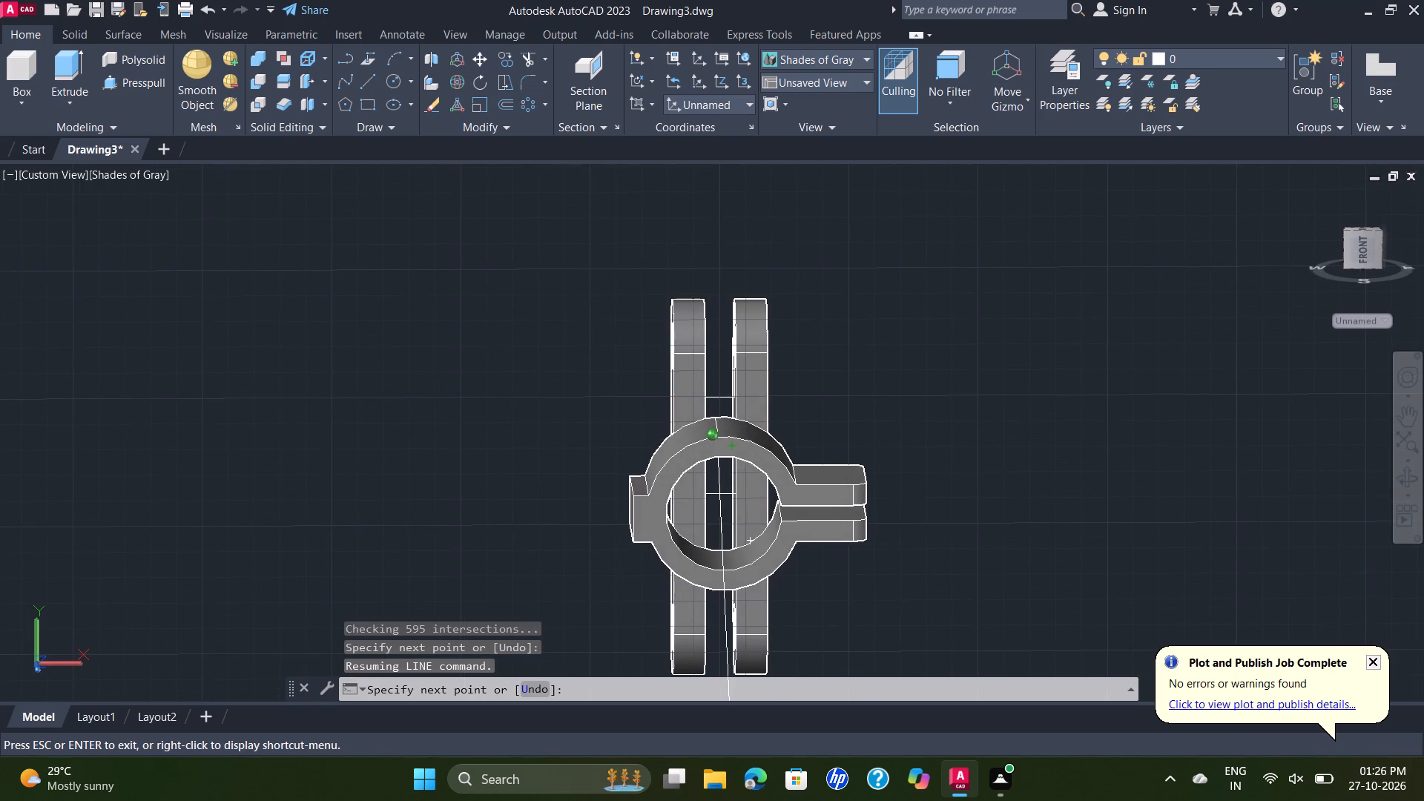
shift+middle_drag(736, 630, 777, 650)
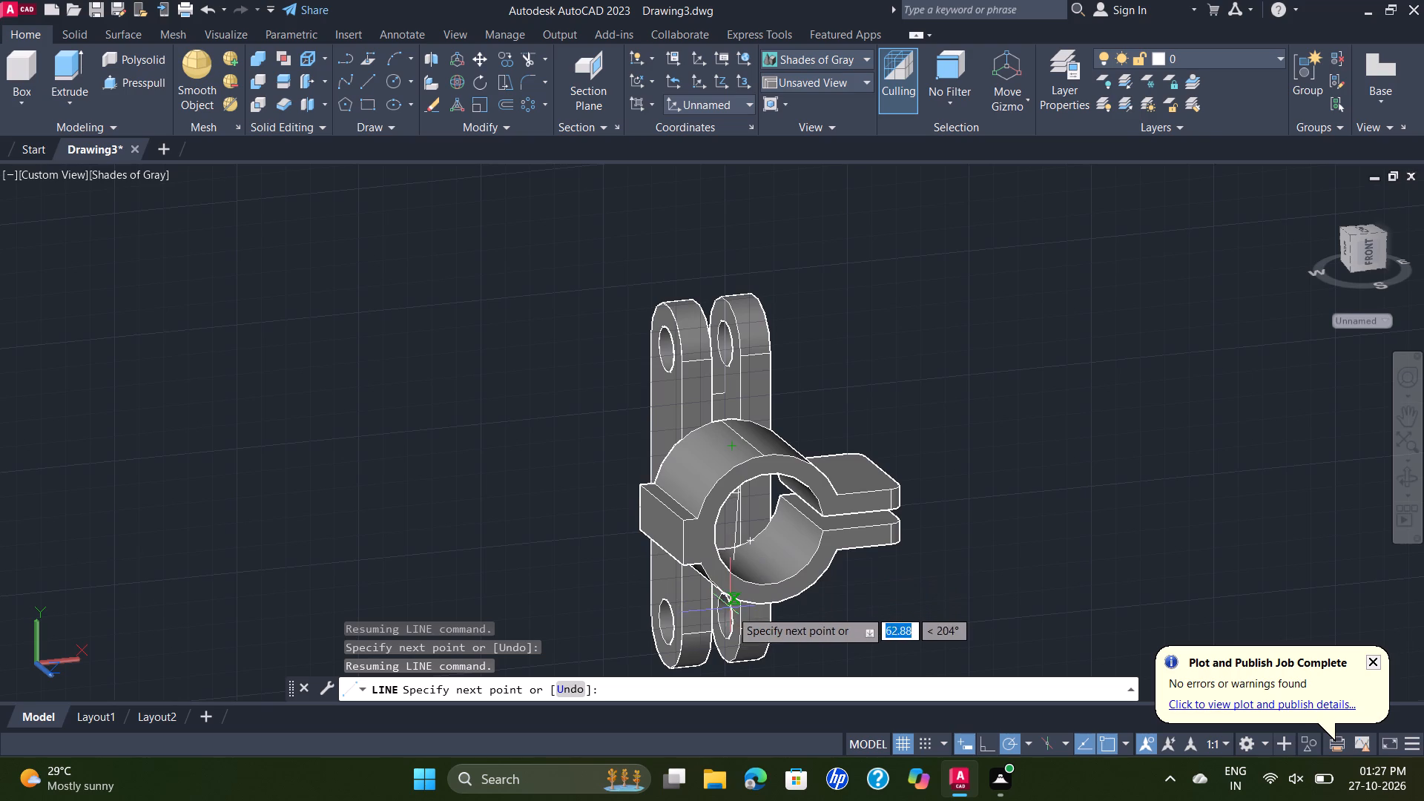
shift+middle_drag(731, 646, 659, 644)
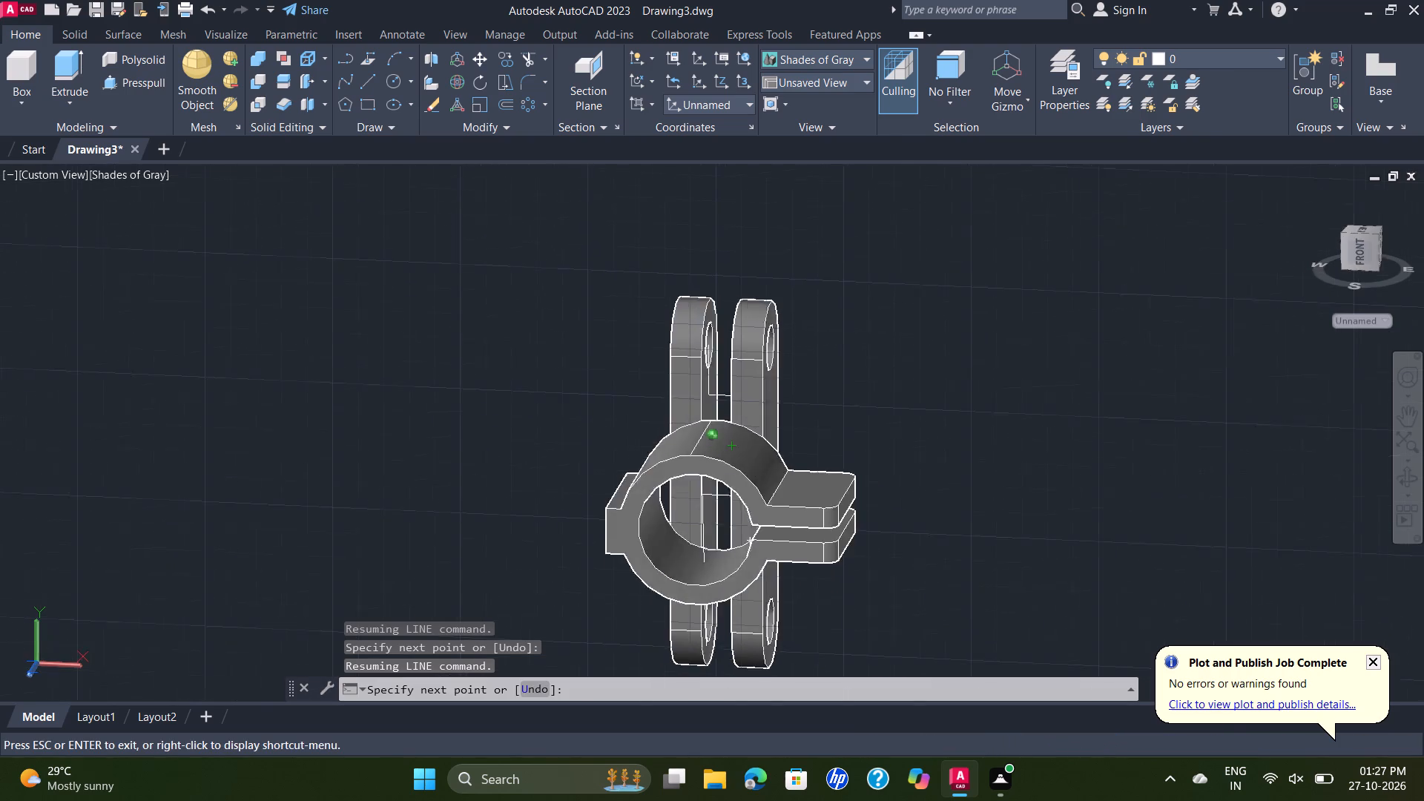
shift+middle_drag(659, 644, 656, 645)
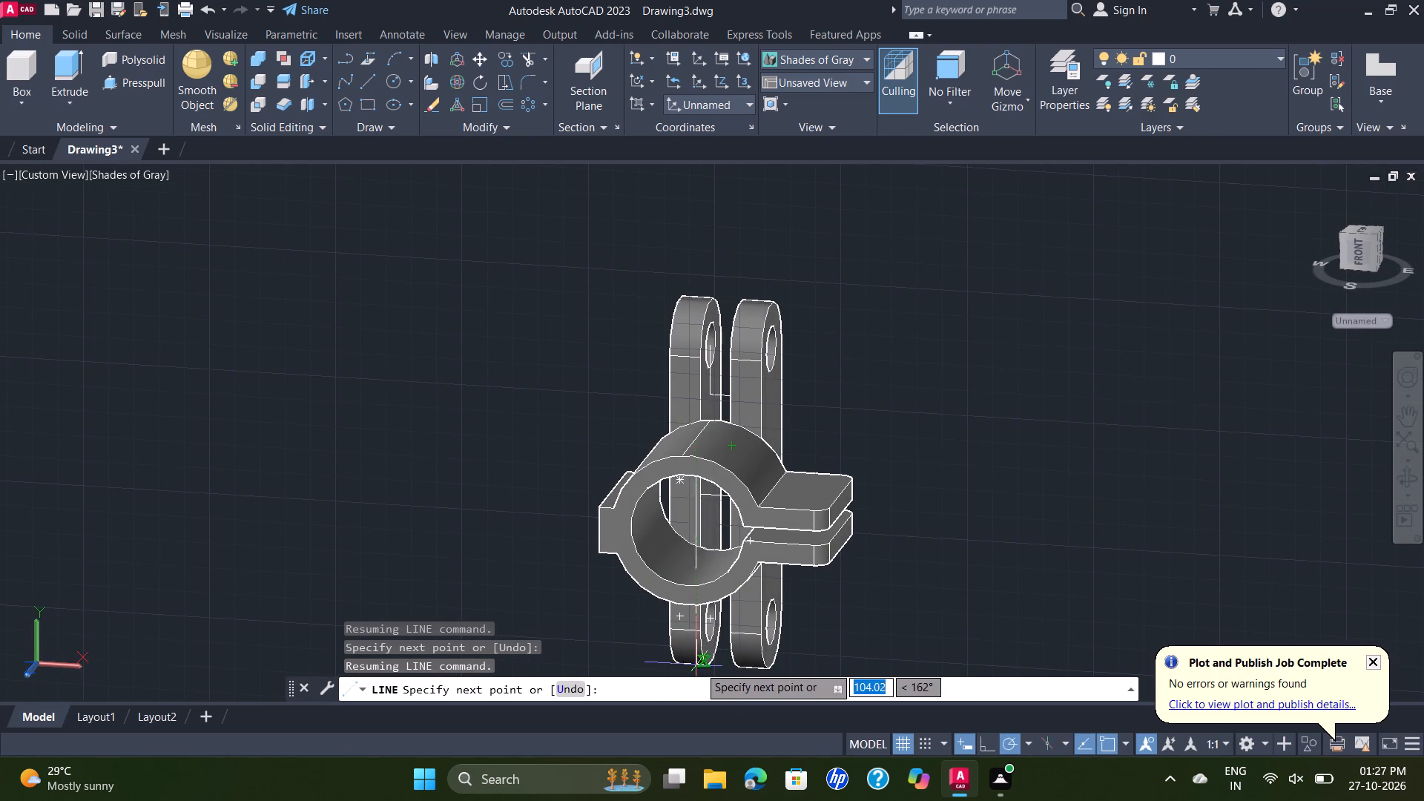
middle_drag(695, 647, 693, 514)
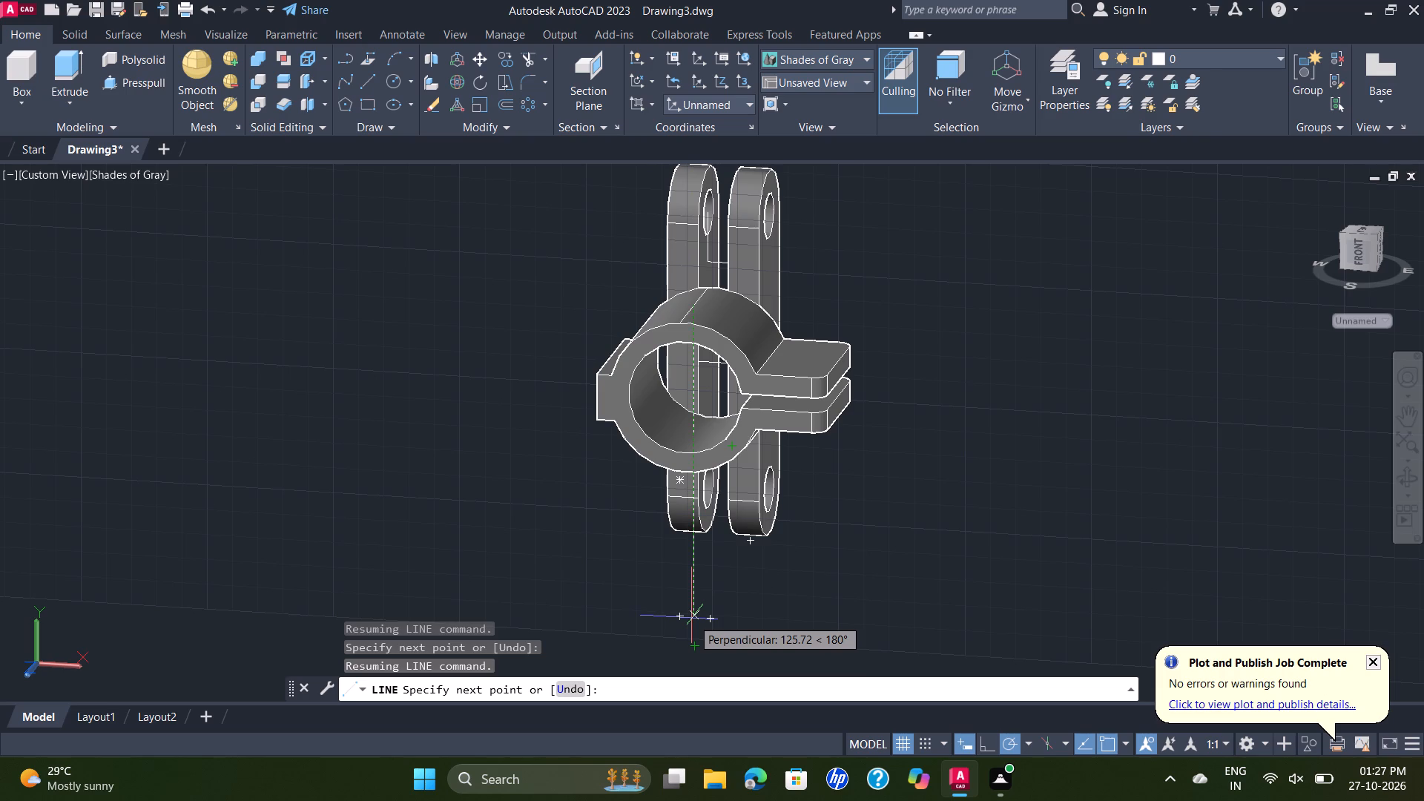
text(60)
key(Return)
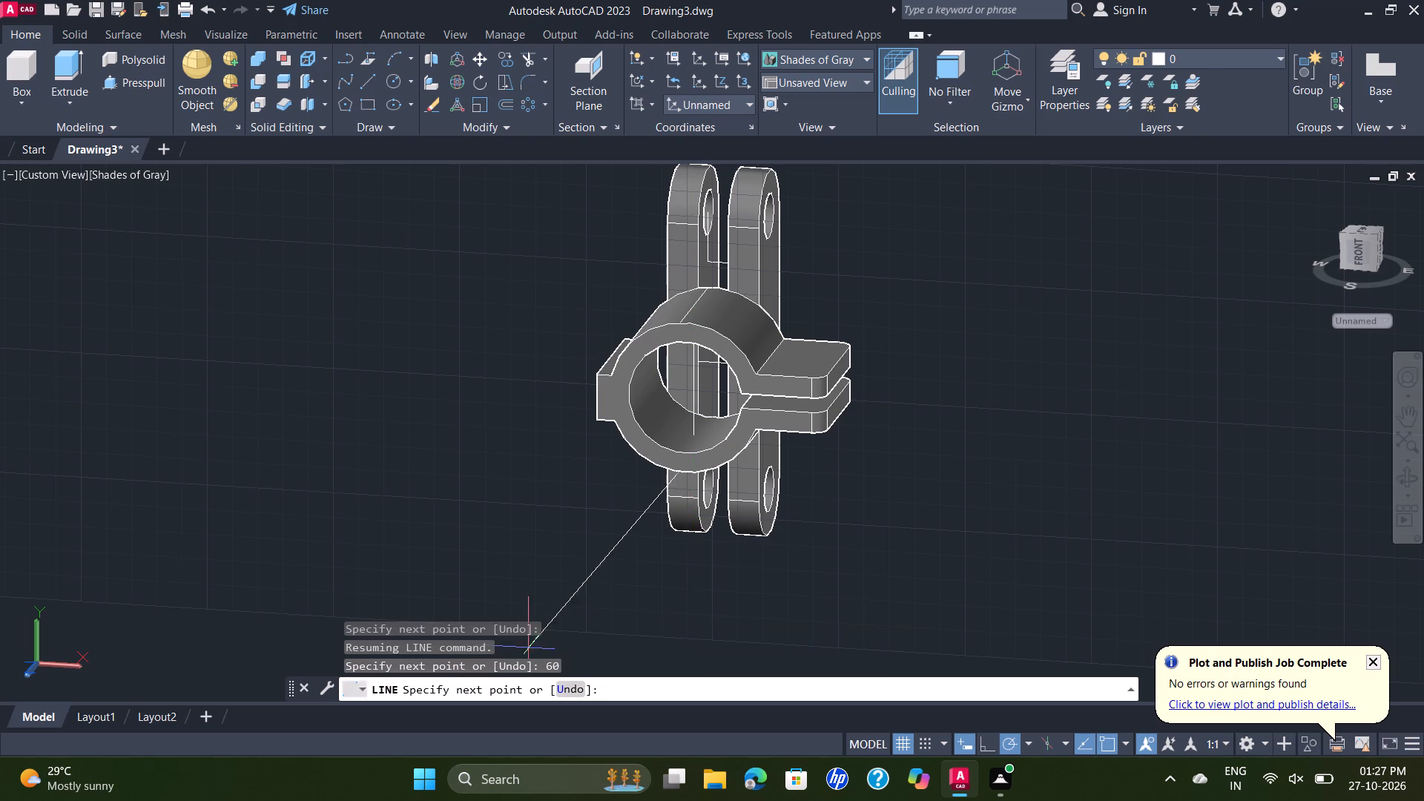
key(Escape)
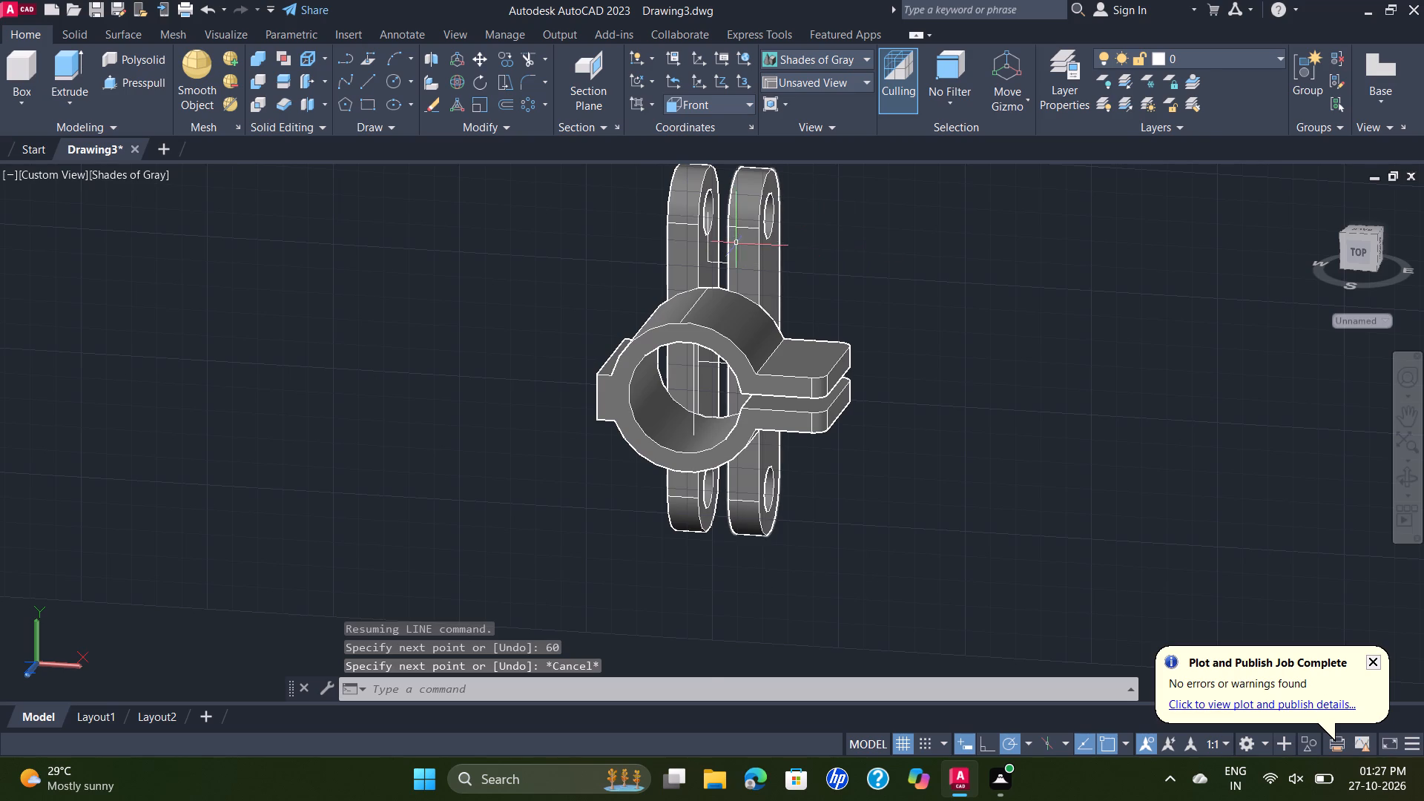
In the SE Isometric view, move both link plates away from the clamp to the open space beside the origin.
drag(804, 228, 786, 222)
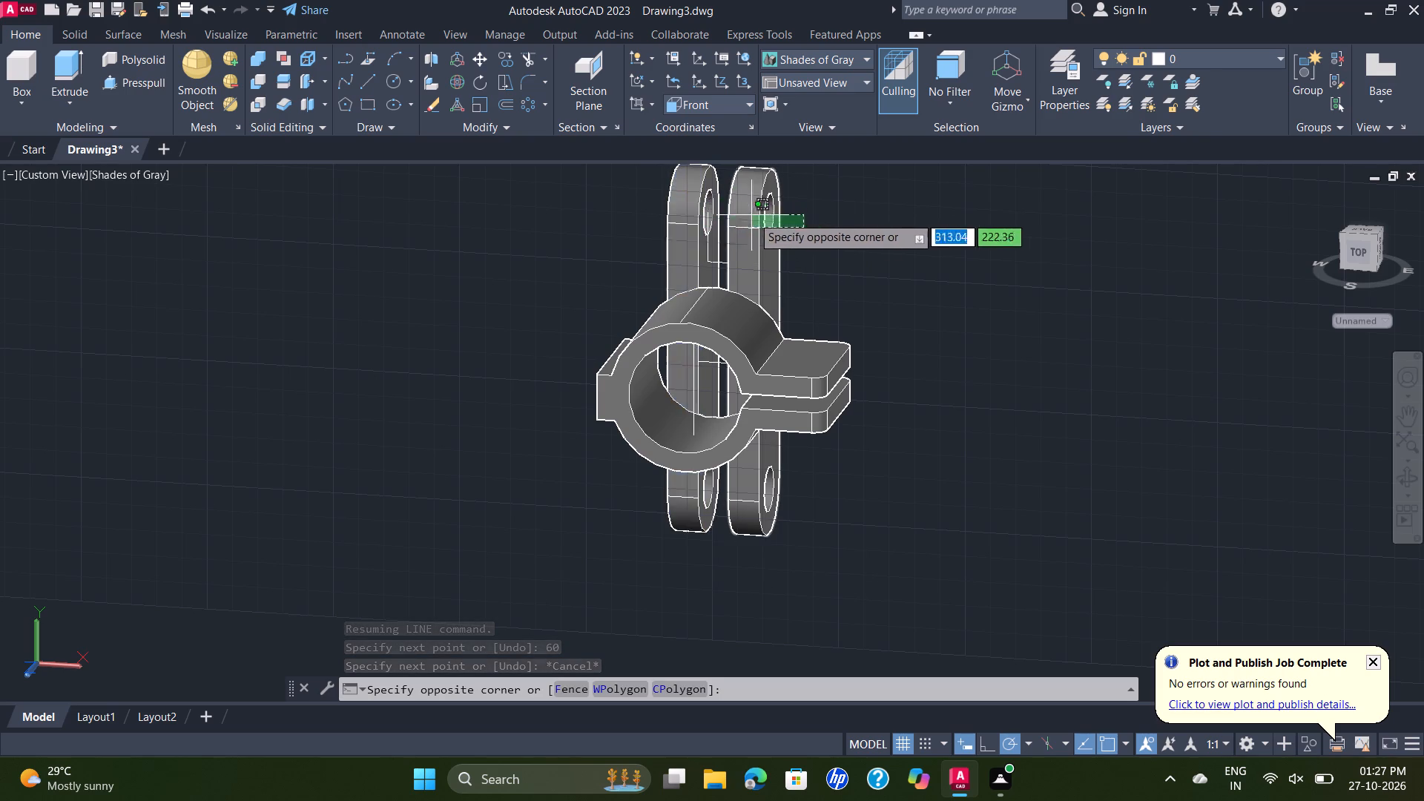
scroll(866, 219, down, 2)
key(Escape)
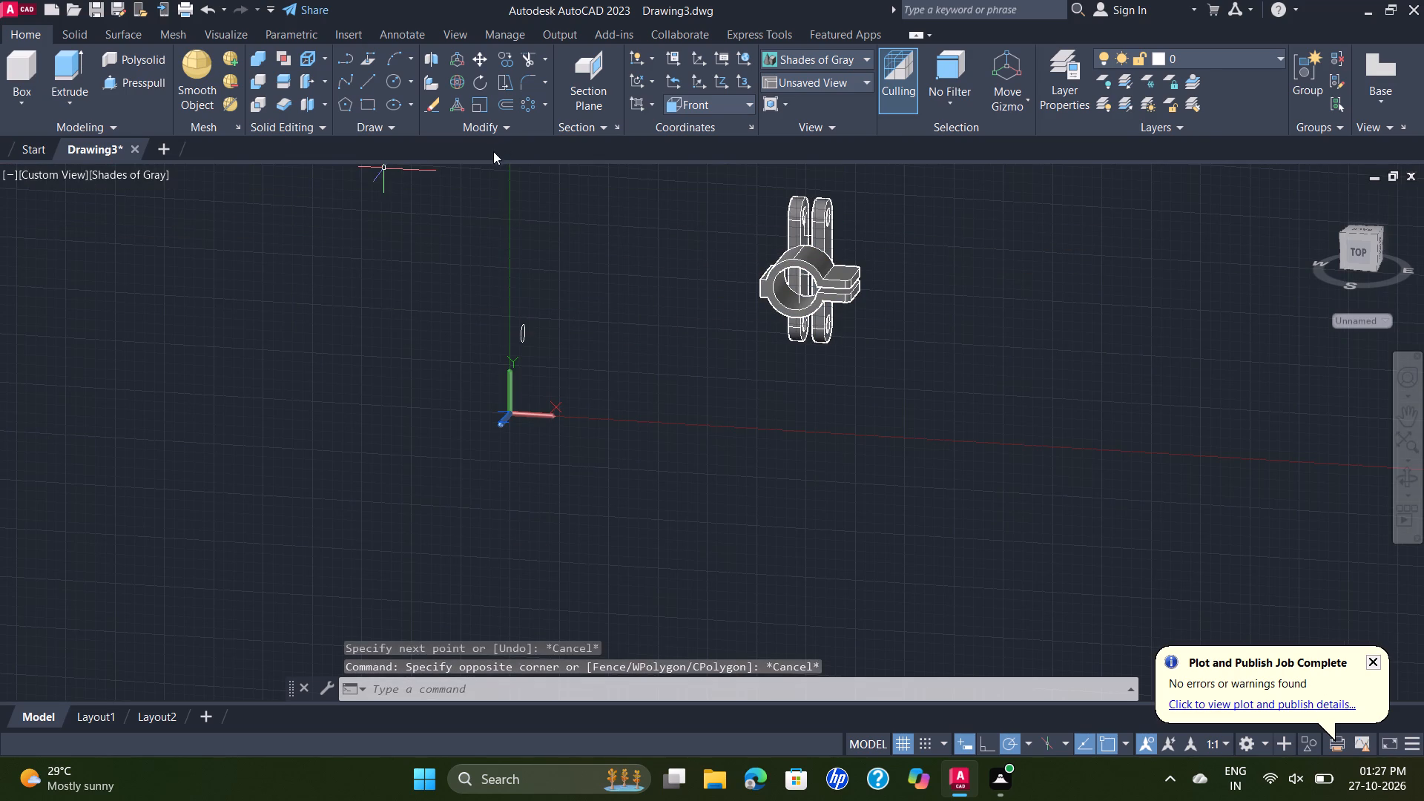
click(44, 182)
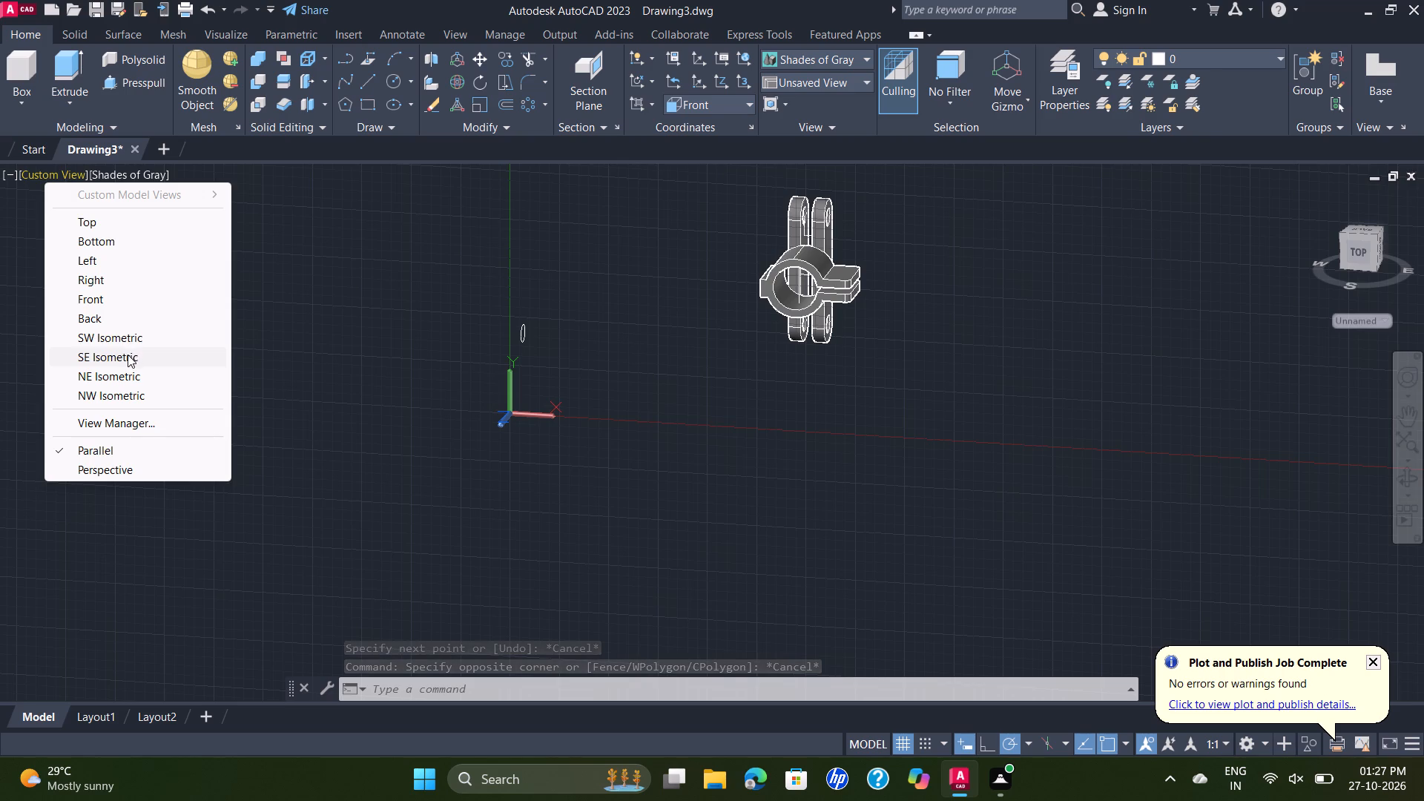
click(128, 355)
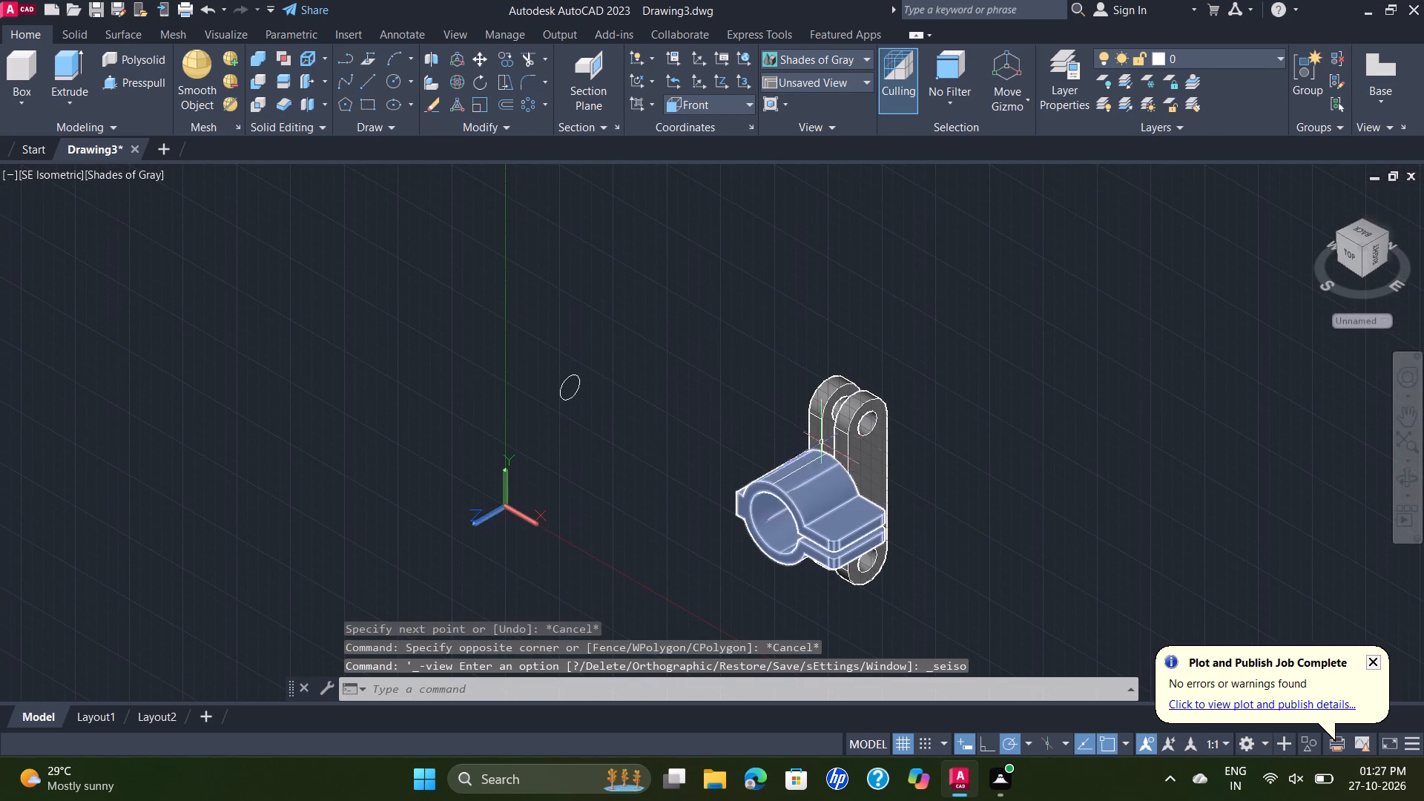
click(865, 436)
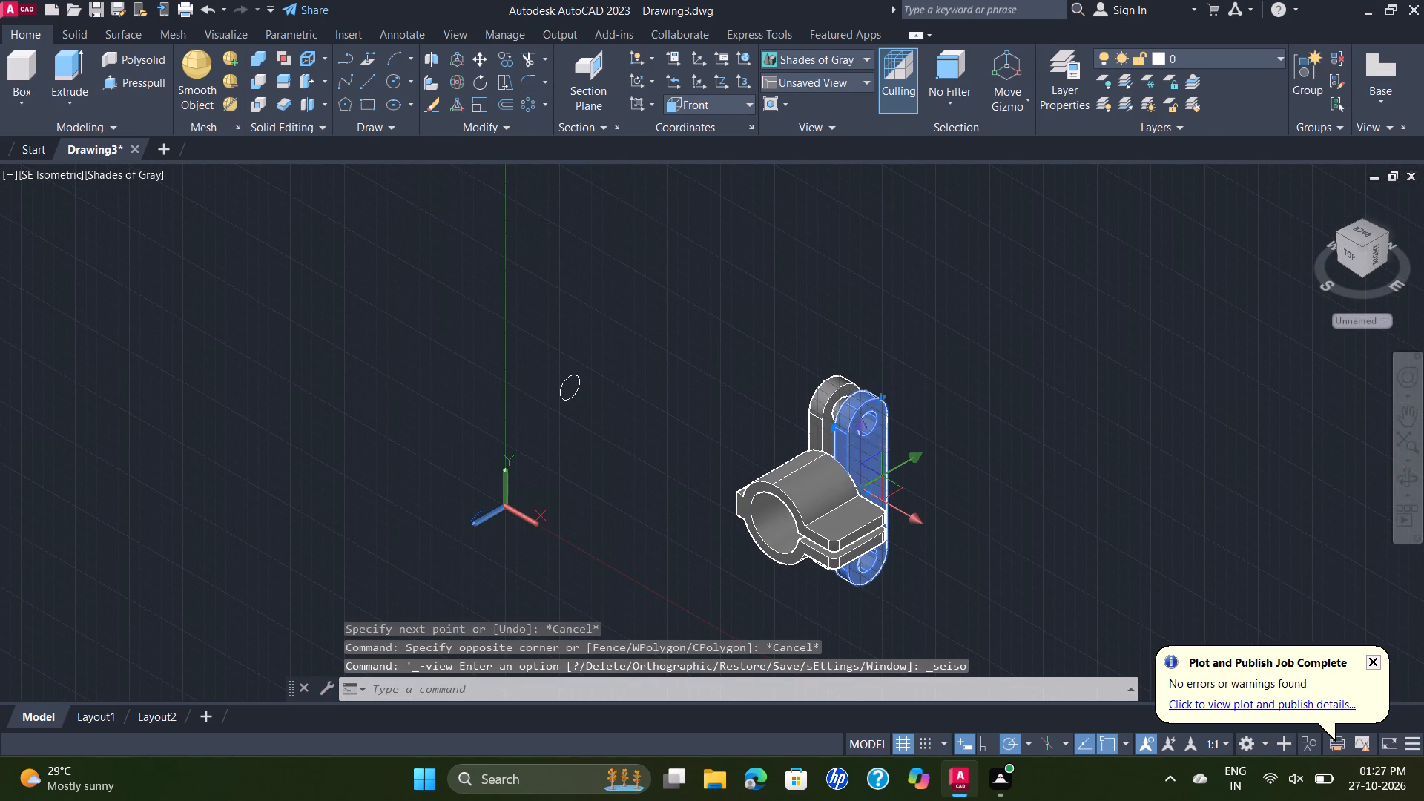
click(827, 402)
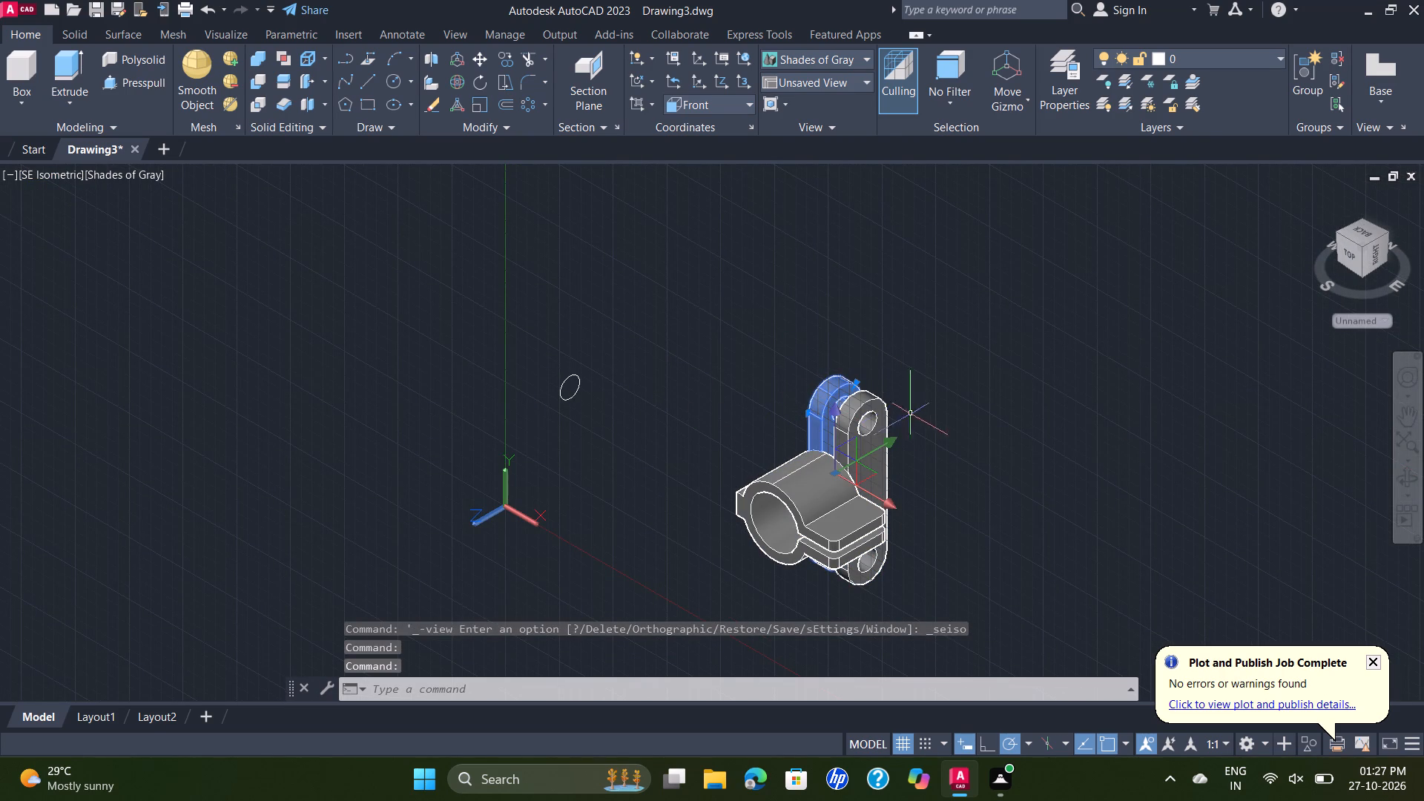
click(919, 417)
click(811, 391)
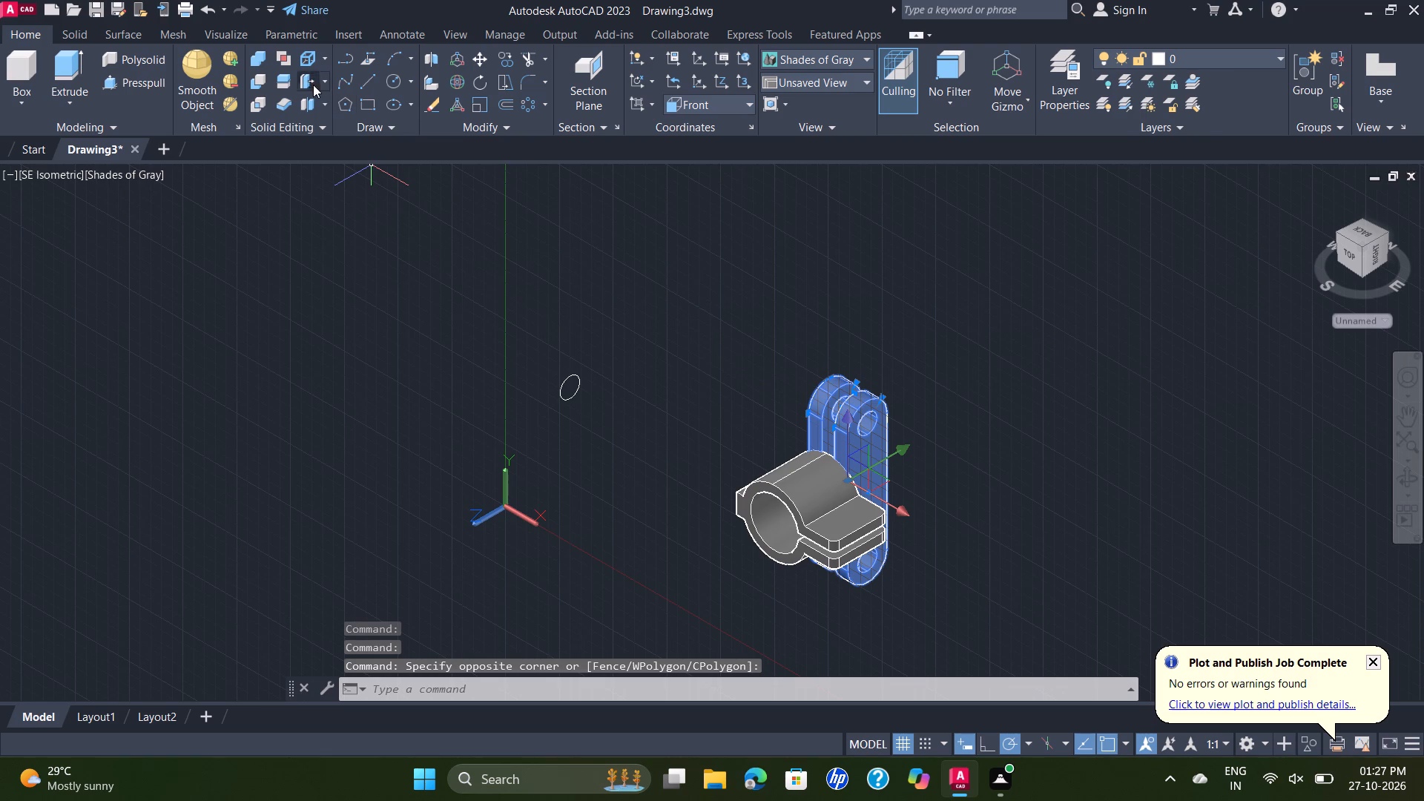
click(473, 56)
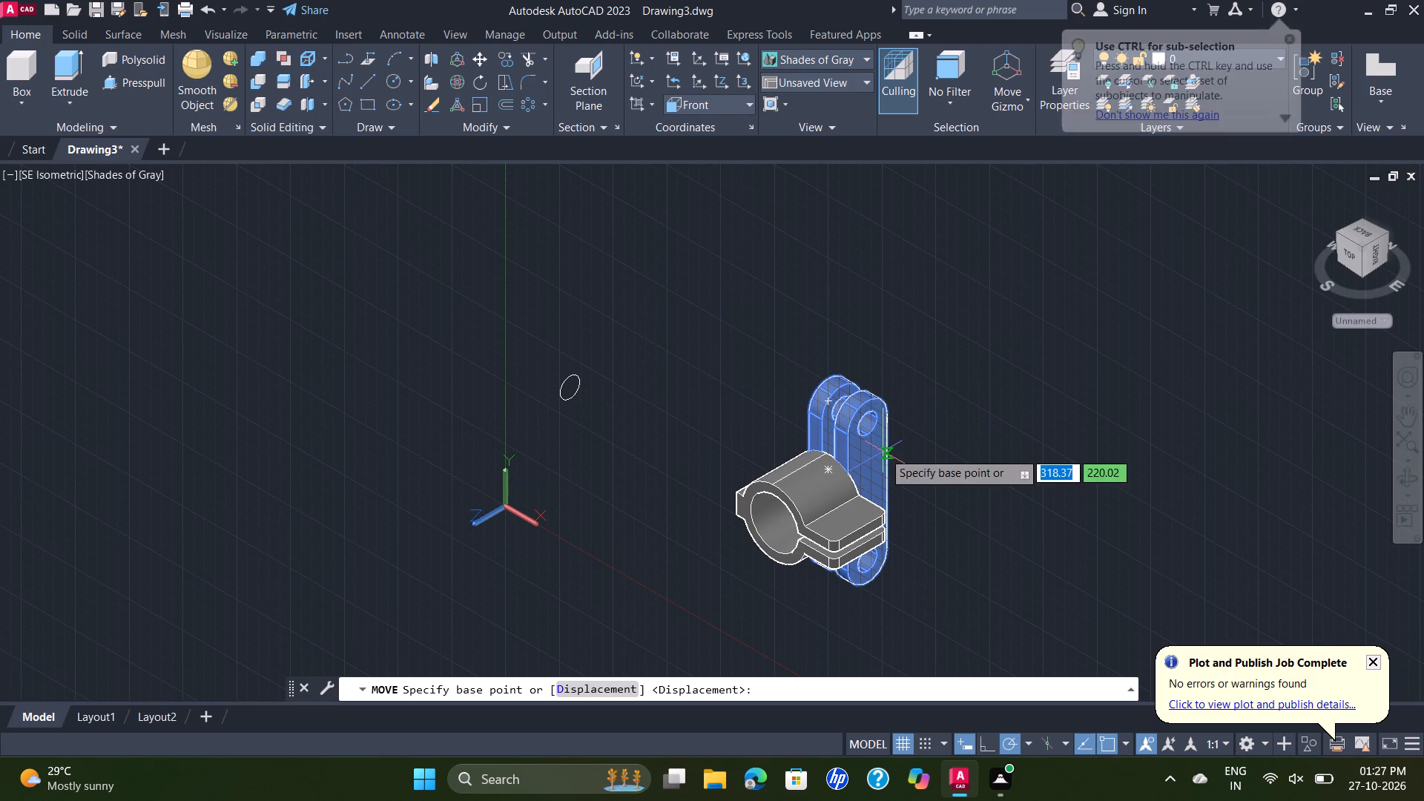
click(871, 441)
click(558, 438)
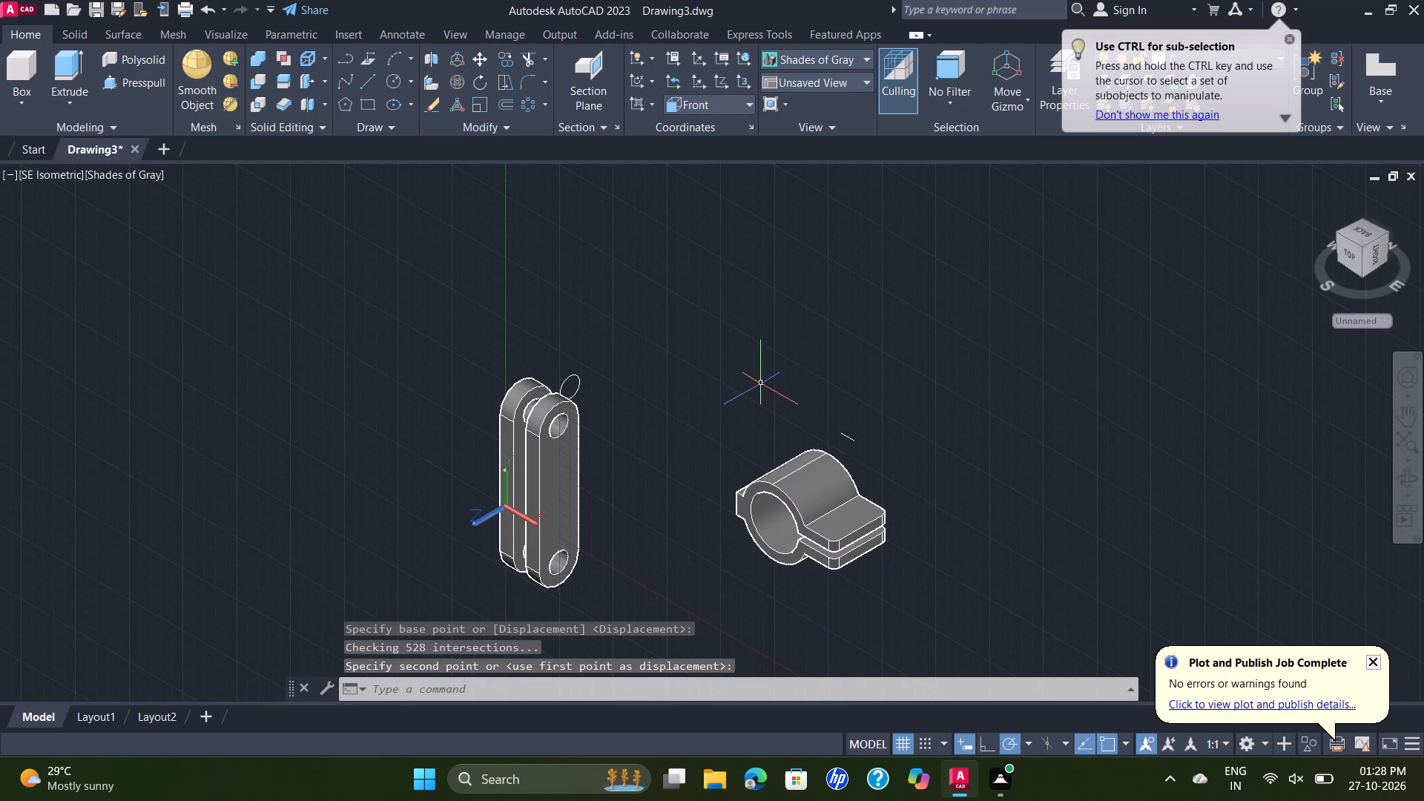
Delete the short horizontal construction line left inside the clamp's bore.
shift+middle_drag(762, 383, 853, 323)
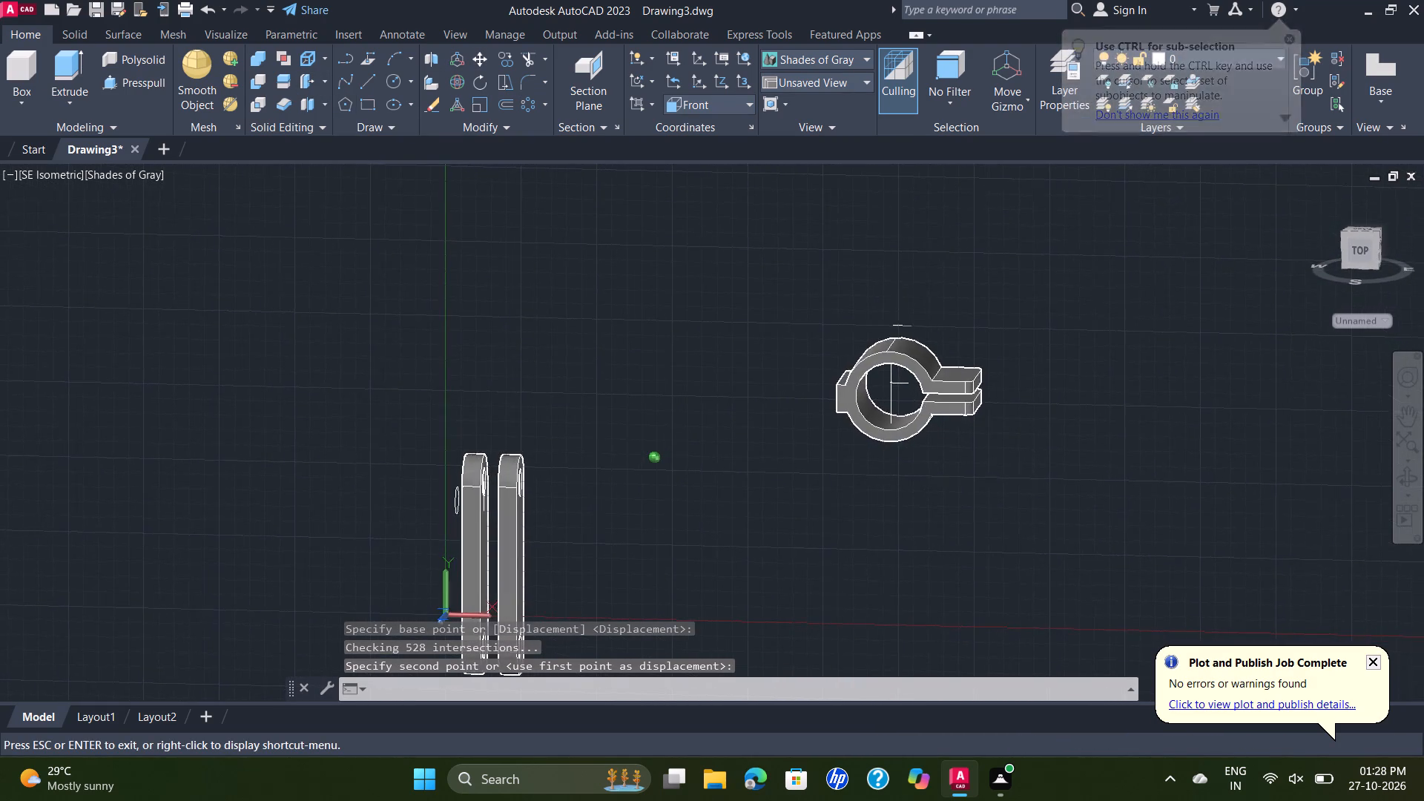
shift+middle_drag(853, 323, 860, 314)
scroll(911, 385, up, 1)
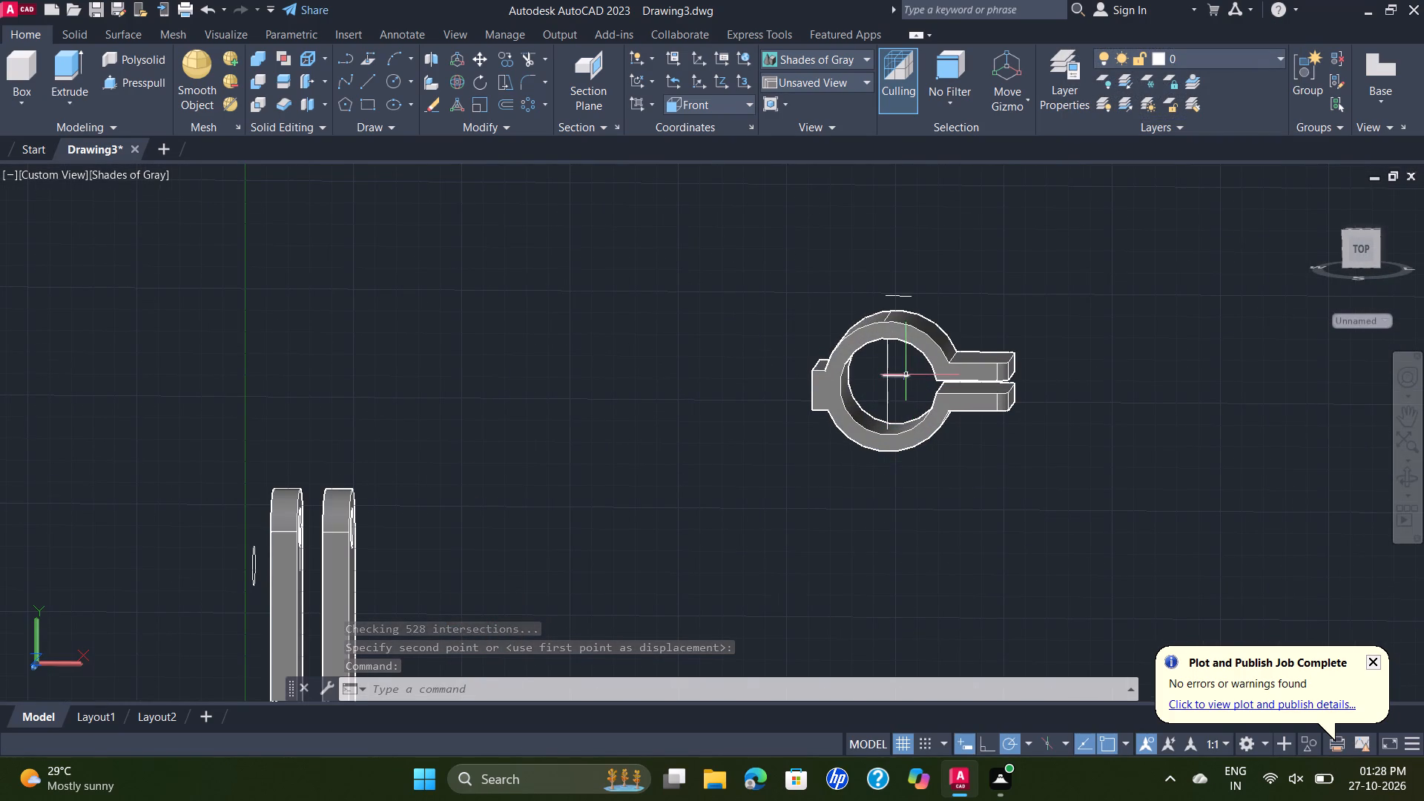
click(906, 375)
key(Delete)
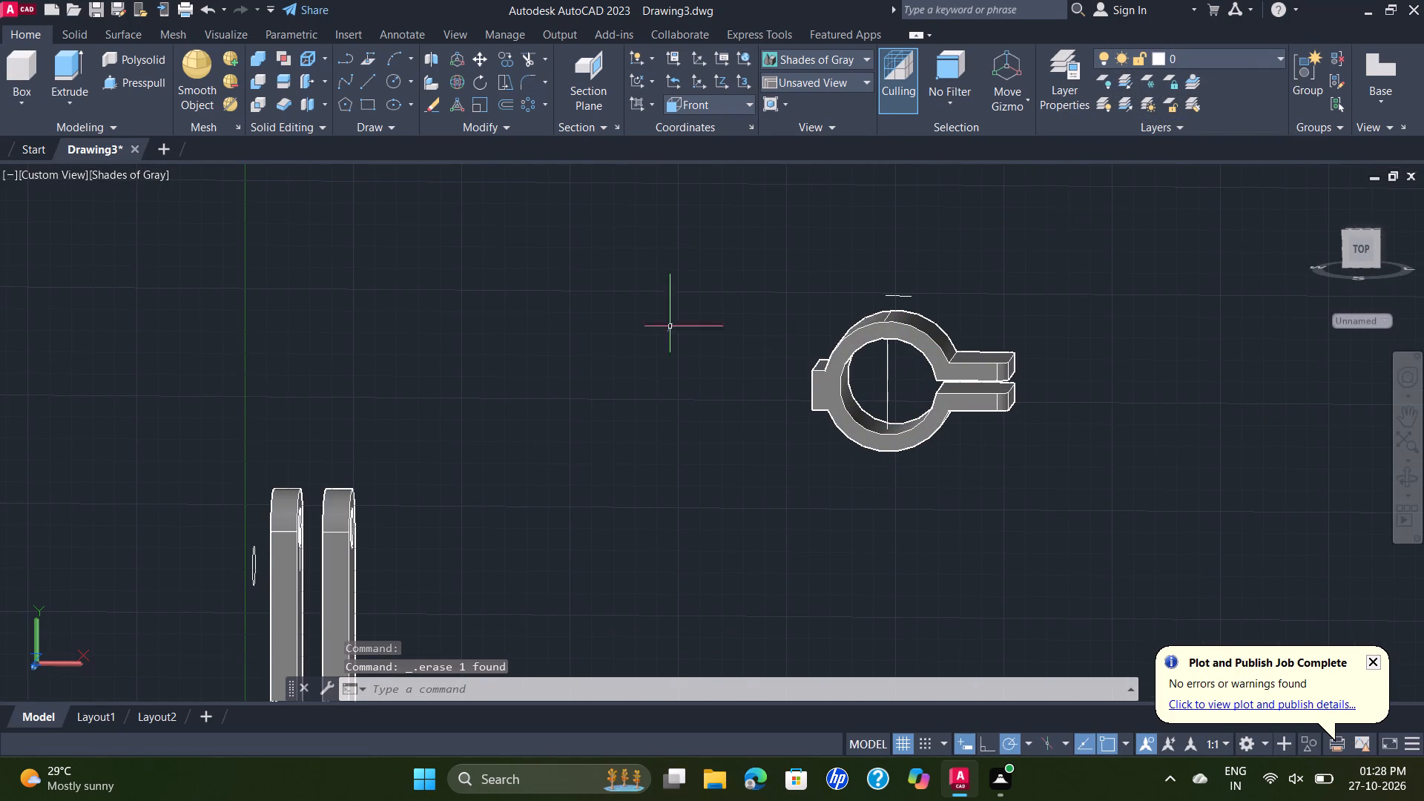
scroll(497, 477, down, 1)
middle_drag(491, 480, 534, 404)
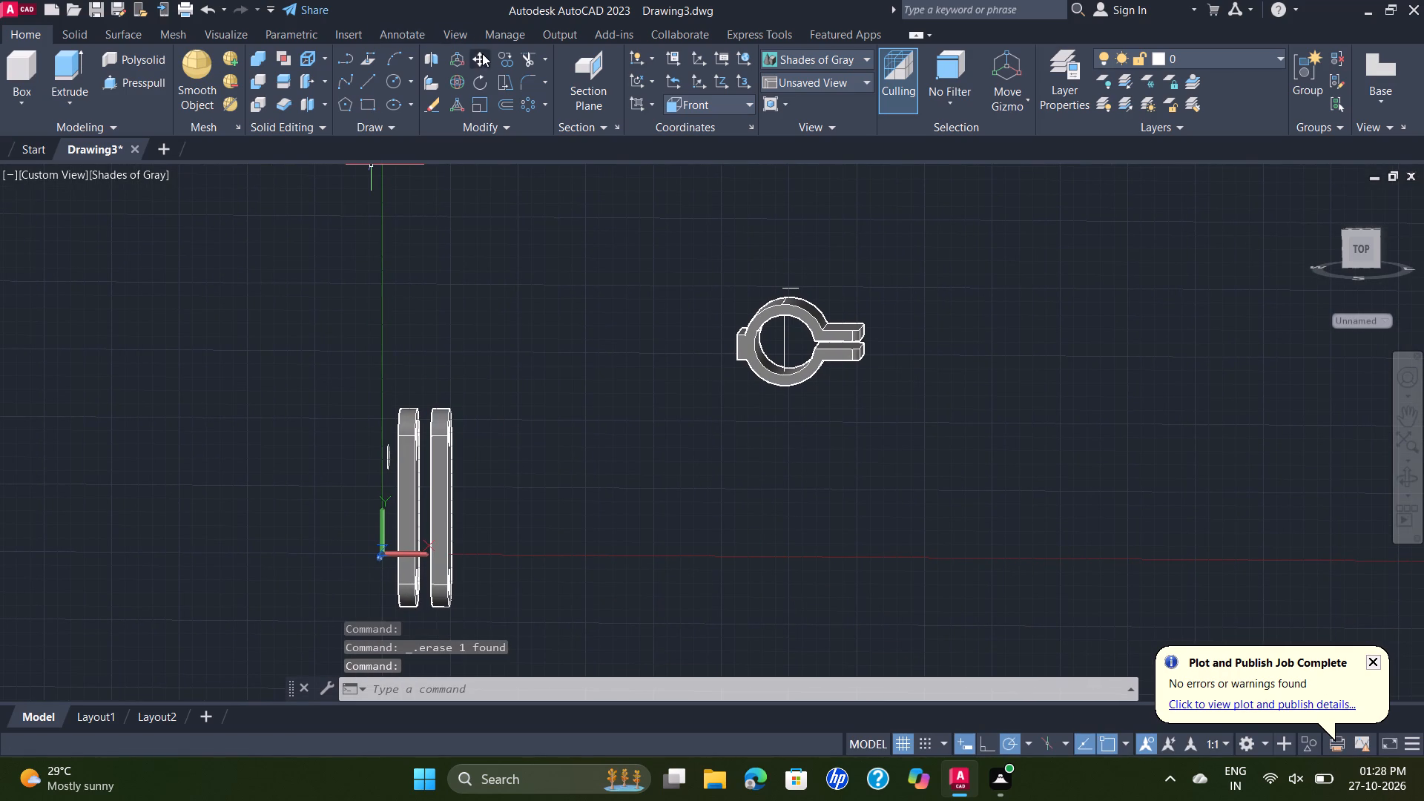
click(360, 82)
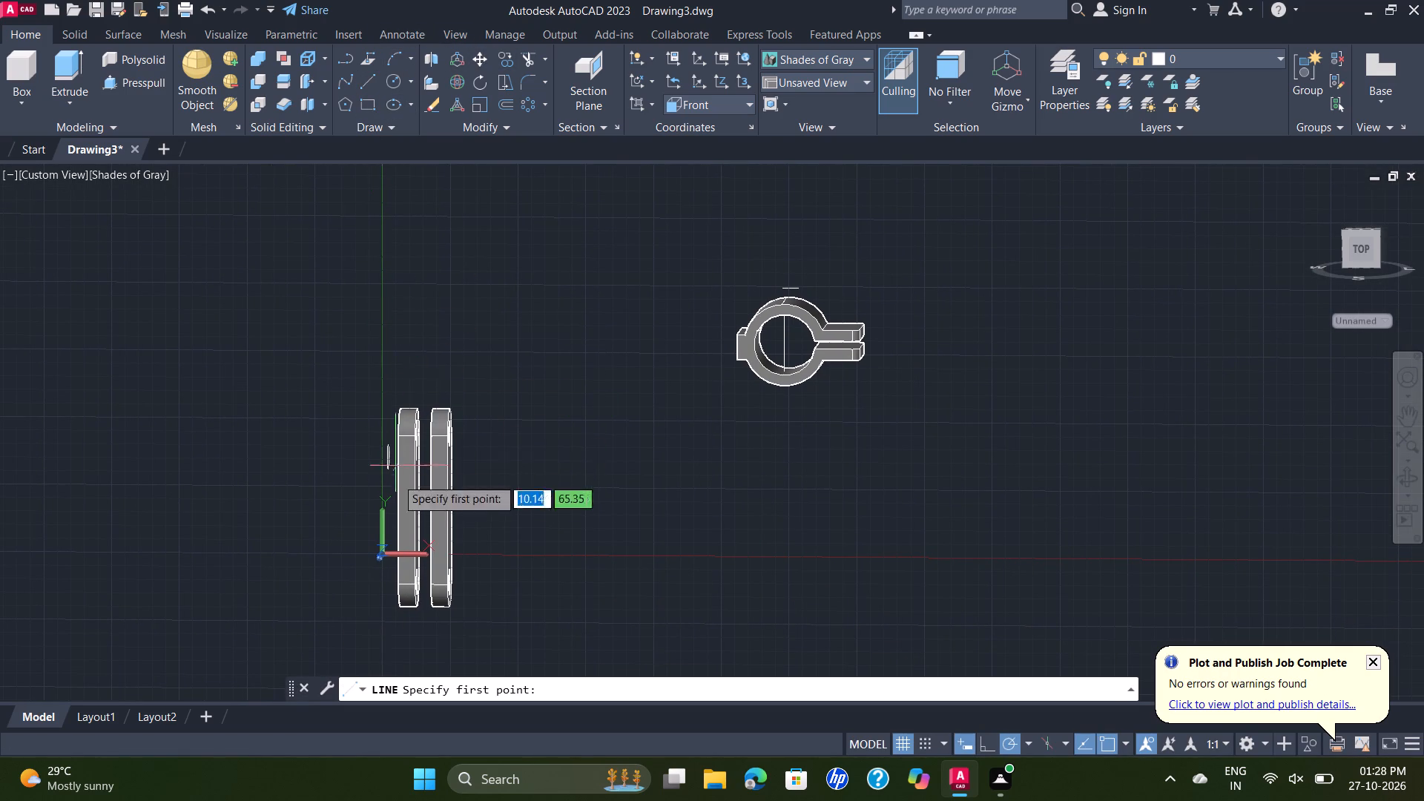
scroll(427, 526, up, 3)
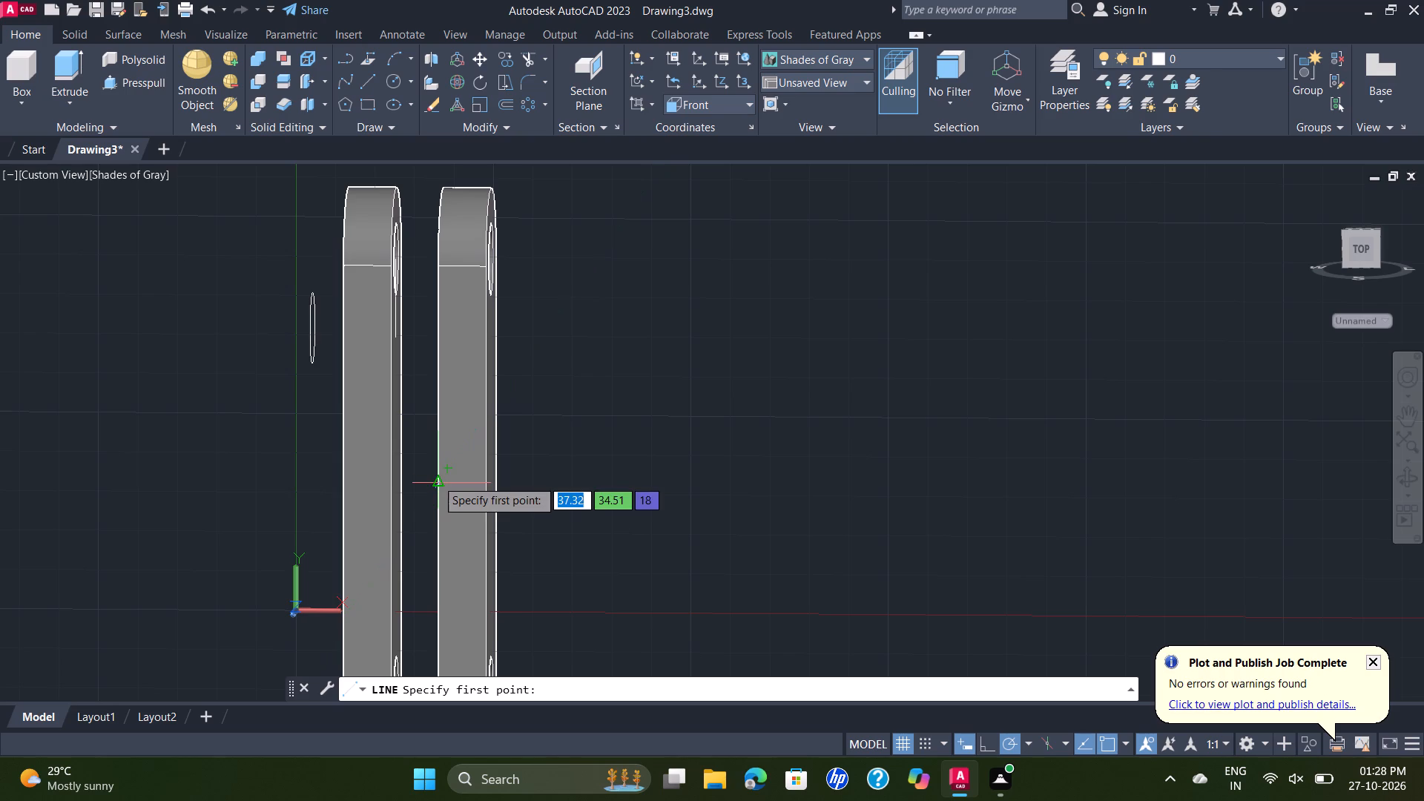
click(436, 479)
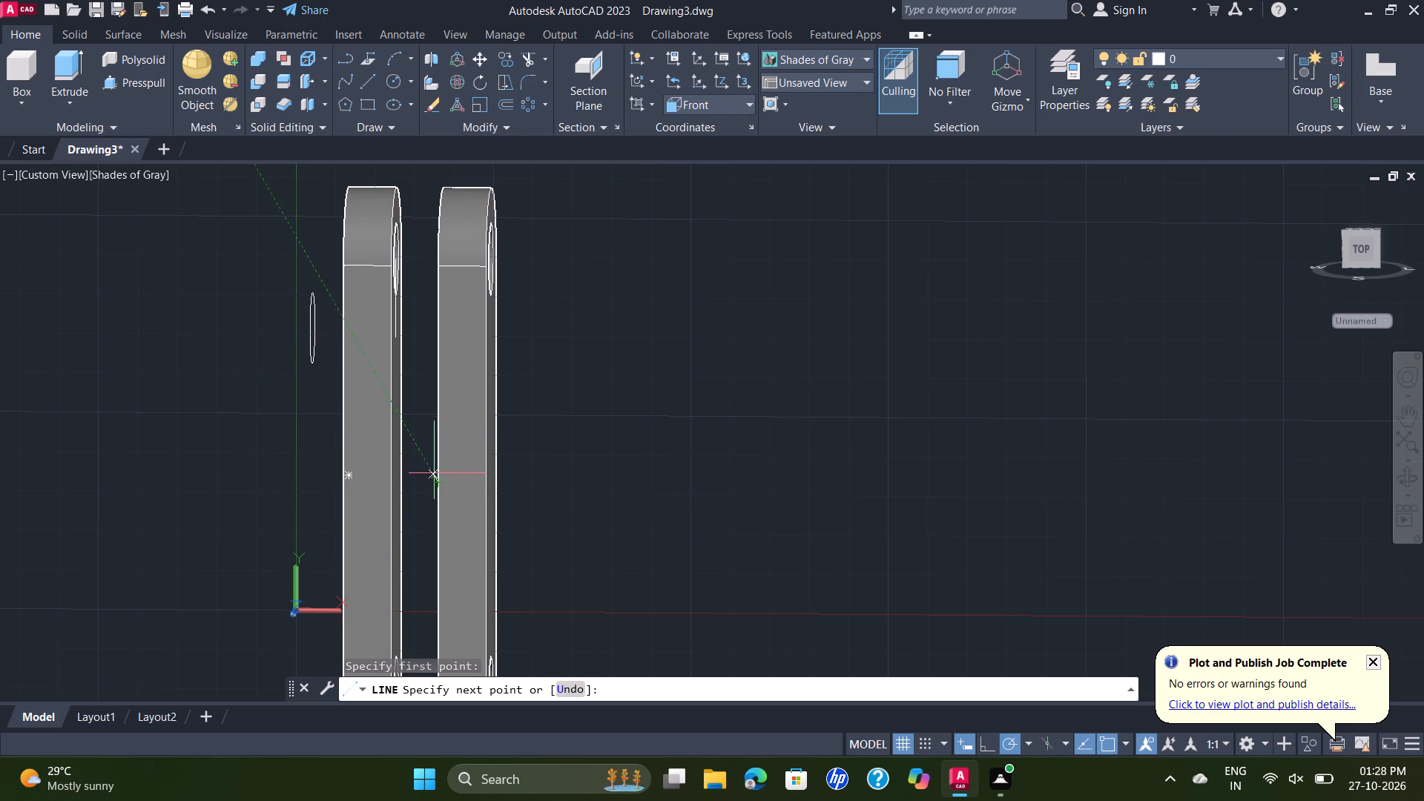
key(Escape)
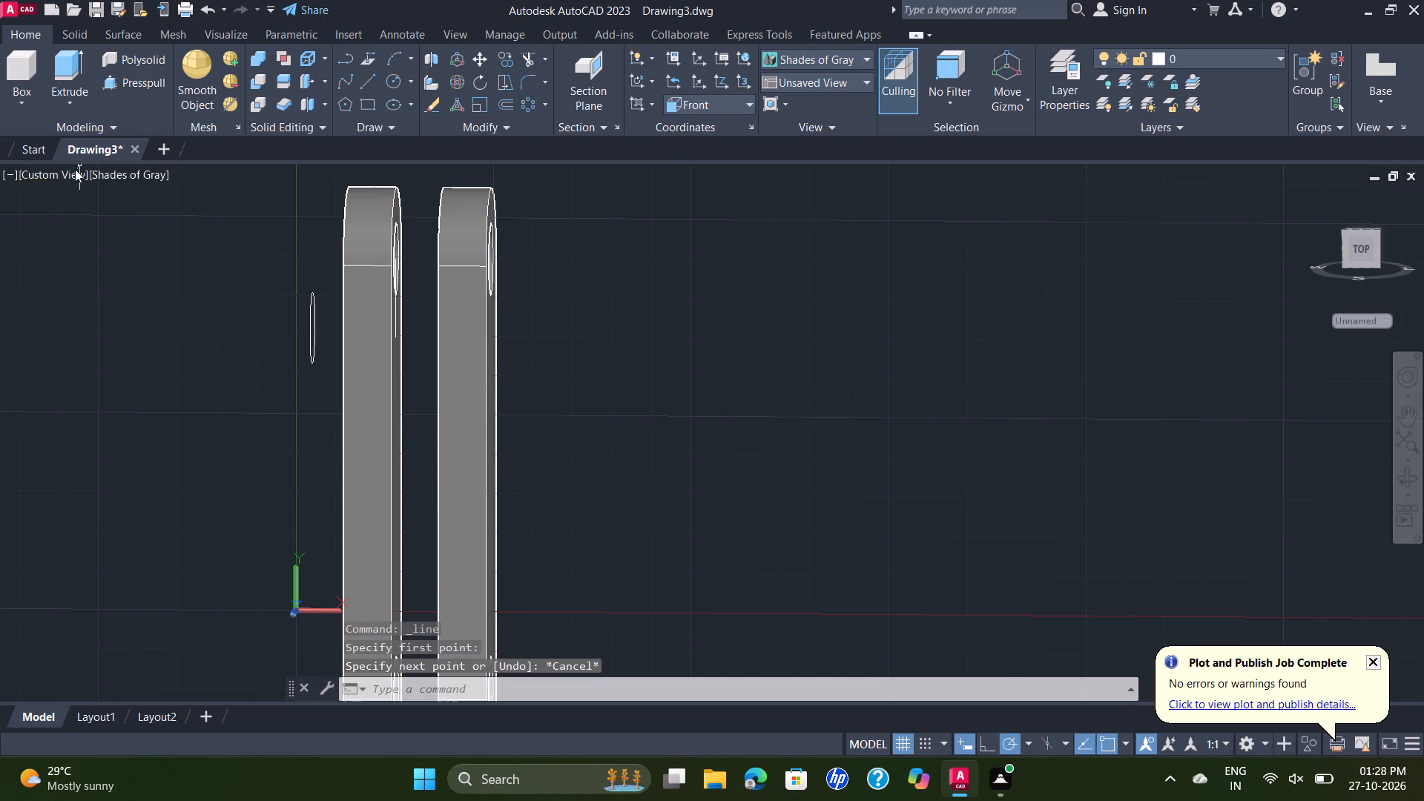
In the Front view, draw a 12-long horizontal line joining the inner edges of the two link plates at mid-height.
click(73, 173)
click(152, 294)
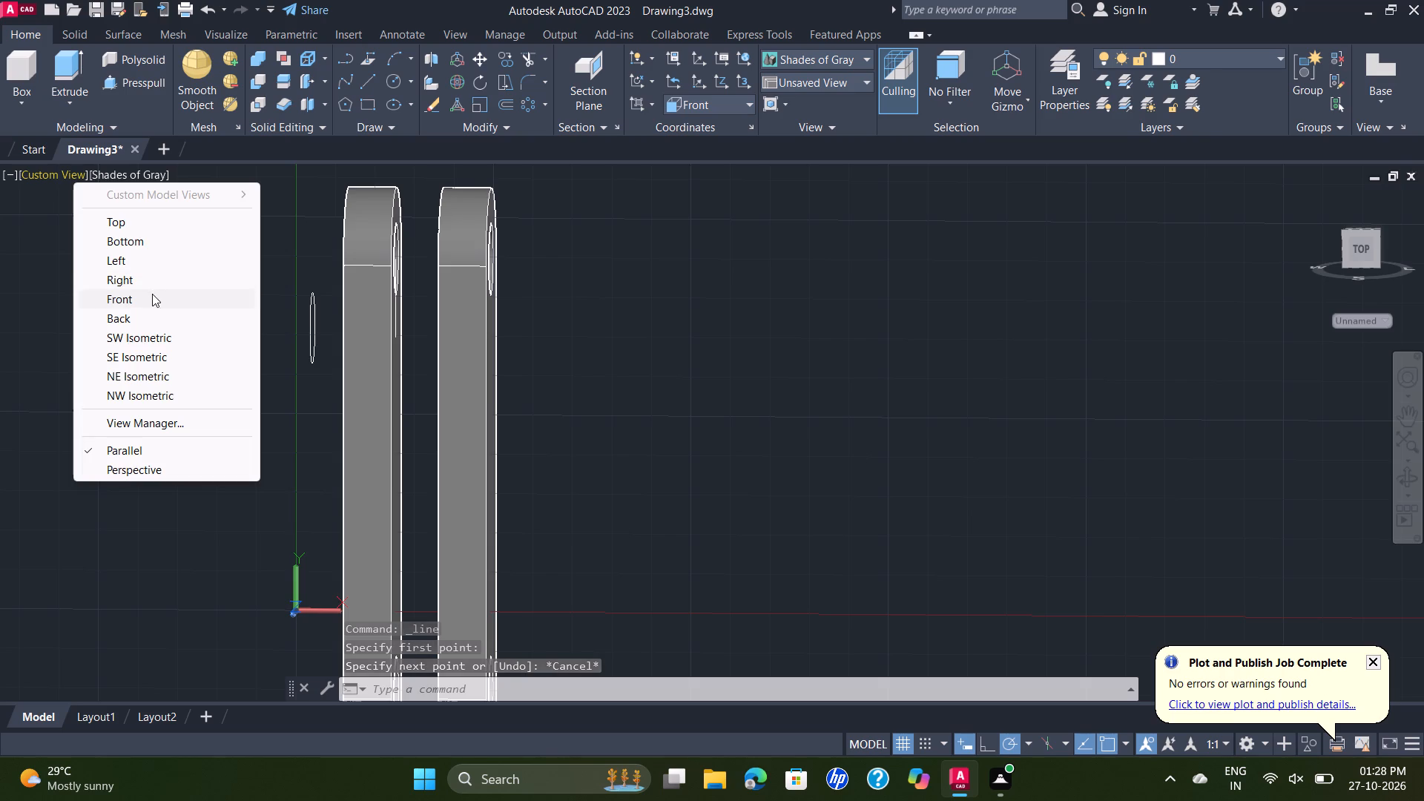
middle_drag(510, 387, 521, 305)
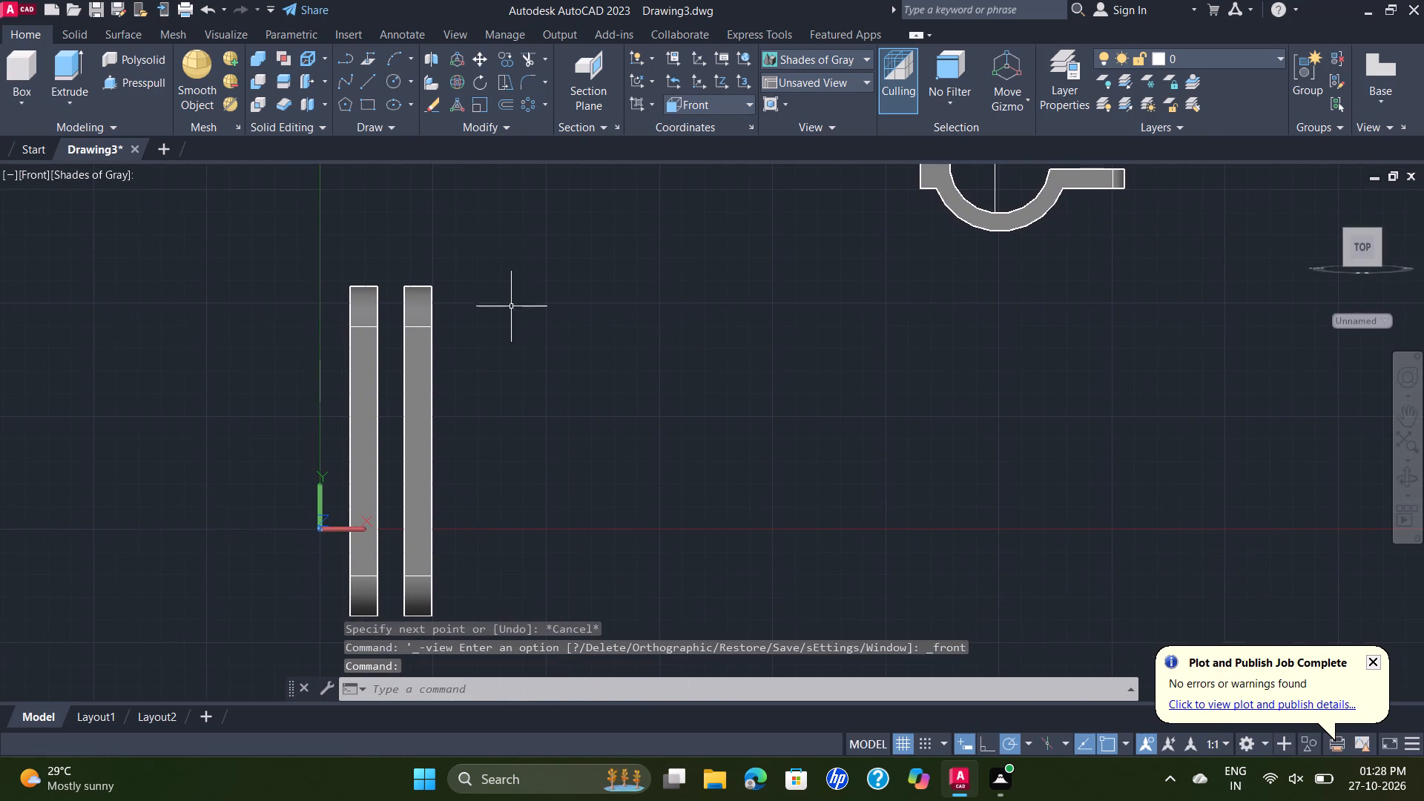
key(space)
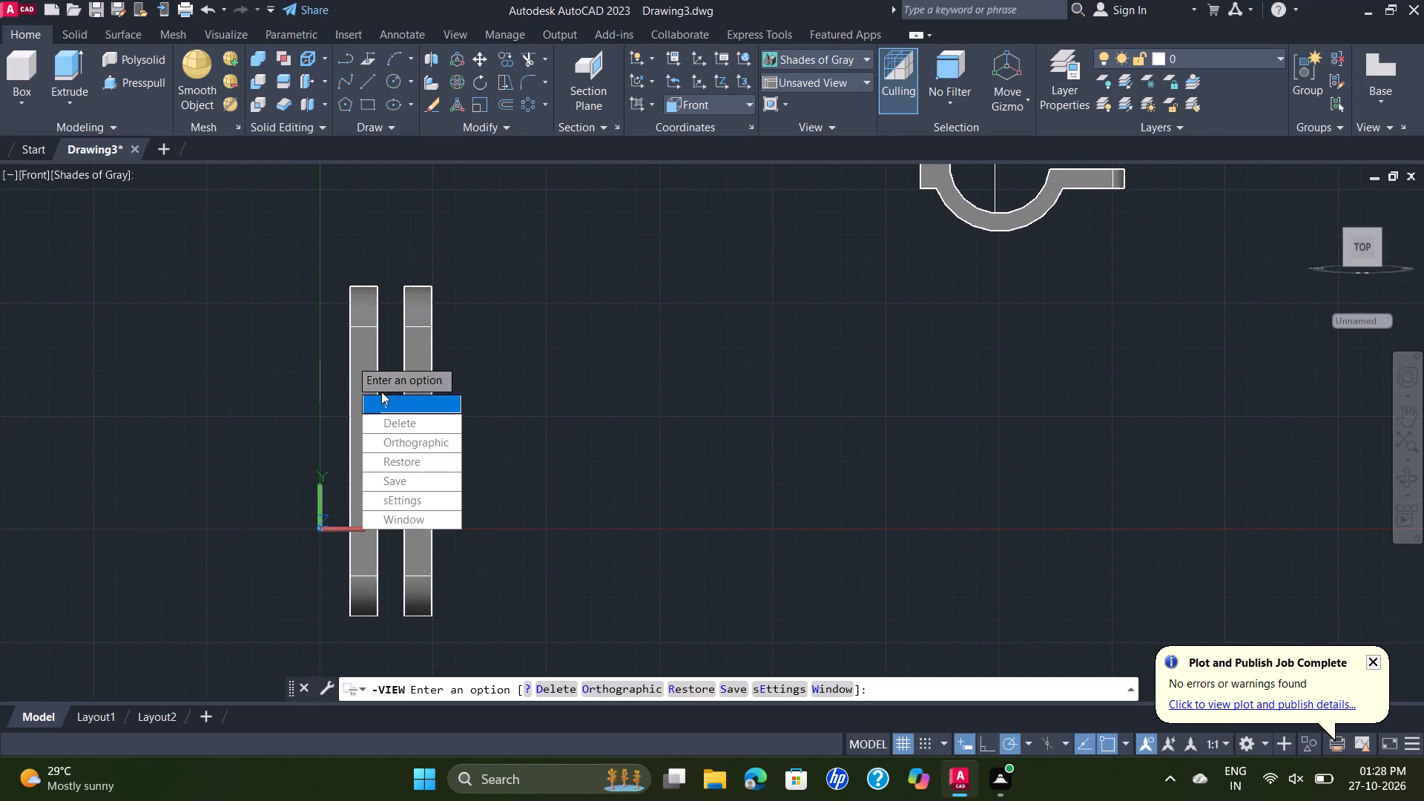
key(Escape)
click(364, 76)
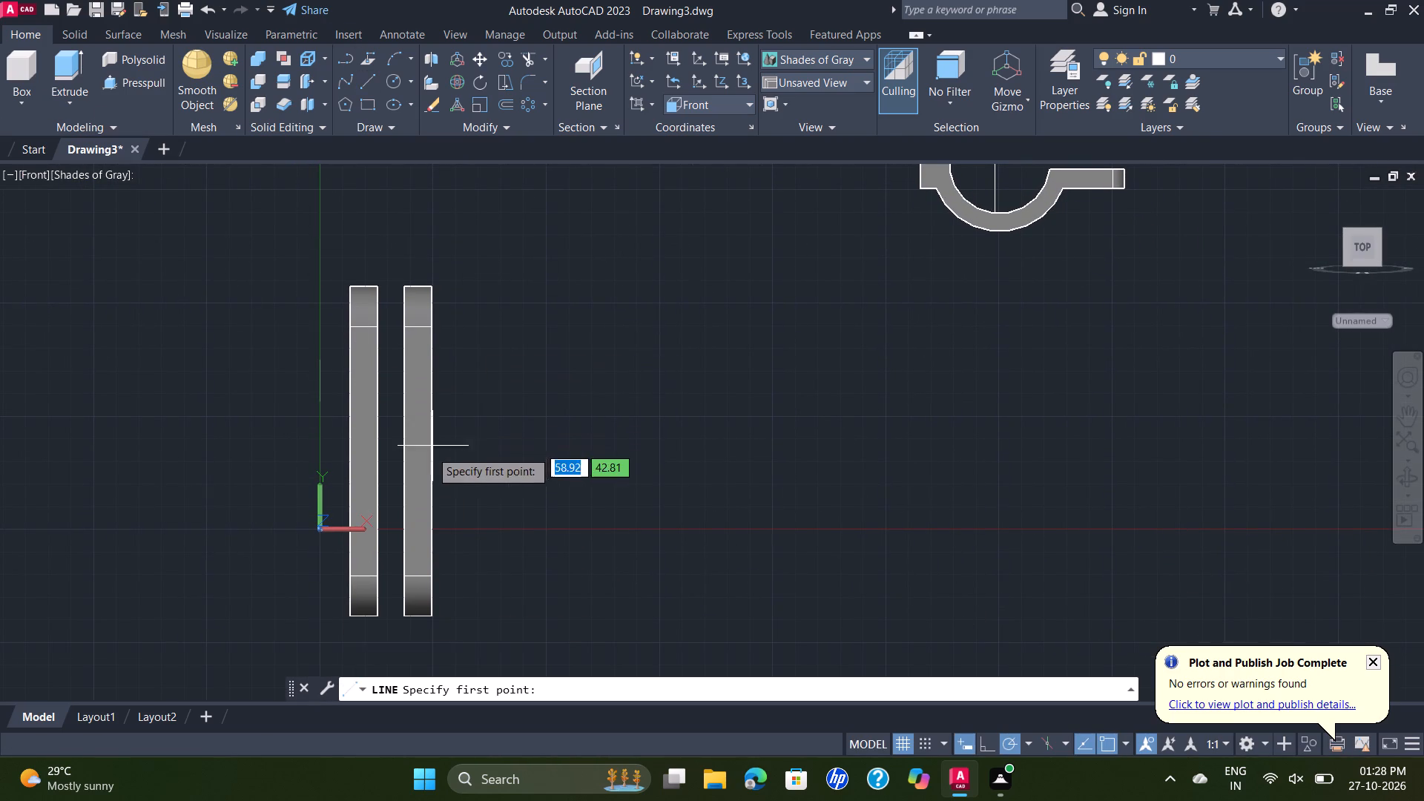
click(403, 452)
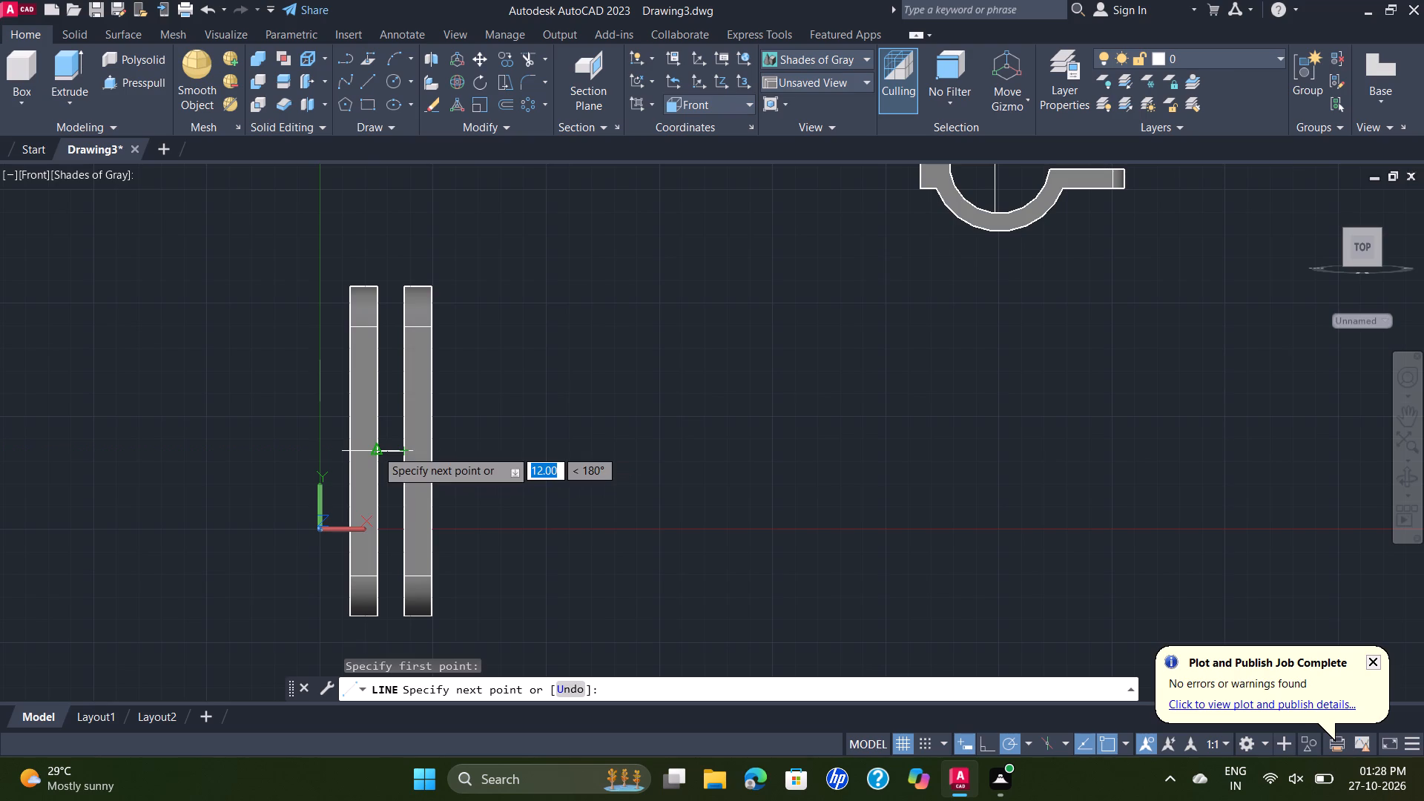
click(376, 449)
key(Escape)
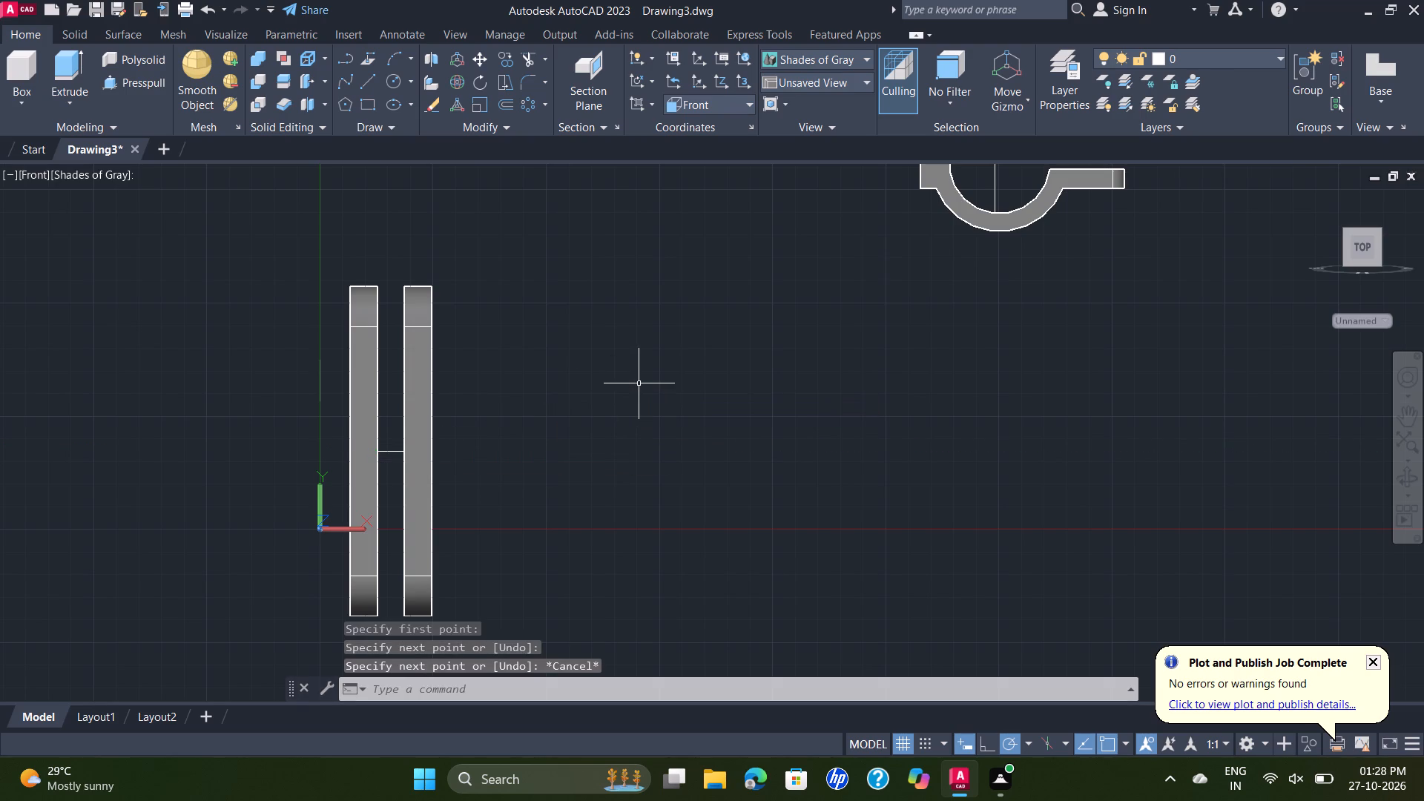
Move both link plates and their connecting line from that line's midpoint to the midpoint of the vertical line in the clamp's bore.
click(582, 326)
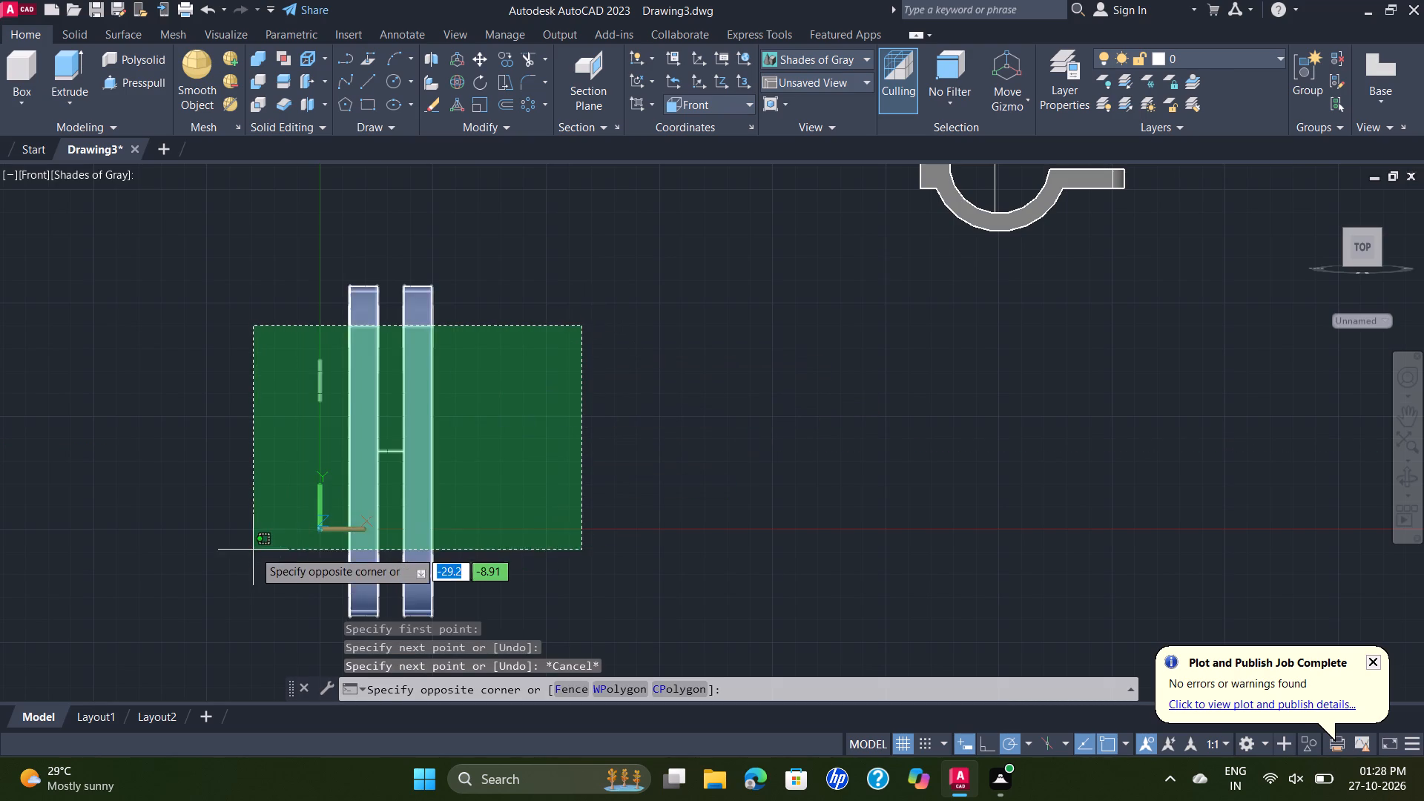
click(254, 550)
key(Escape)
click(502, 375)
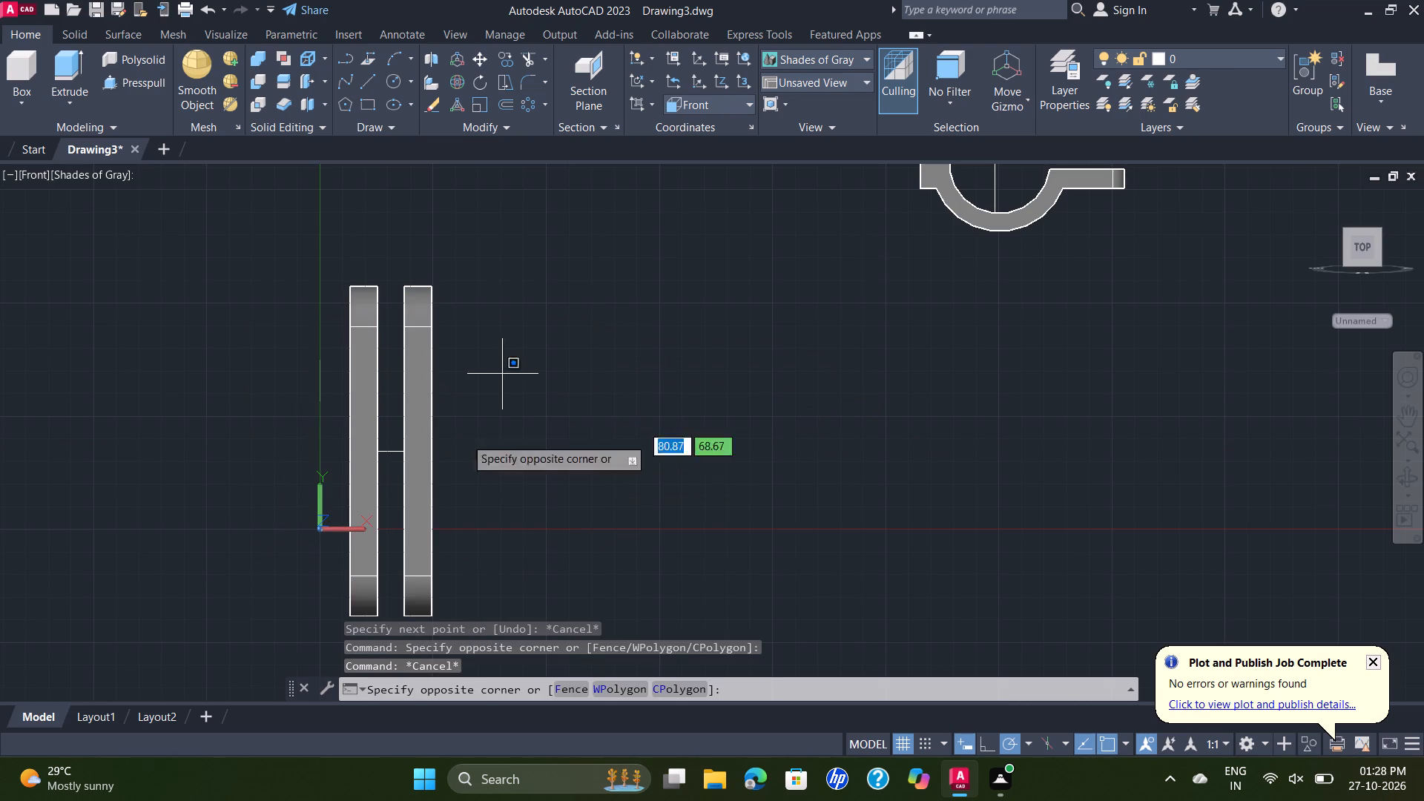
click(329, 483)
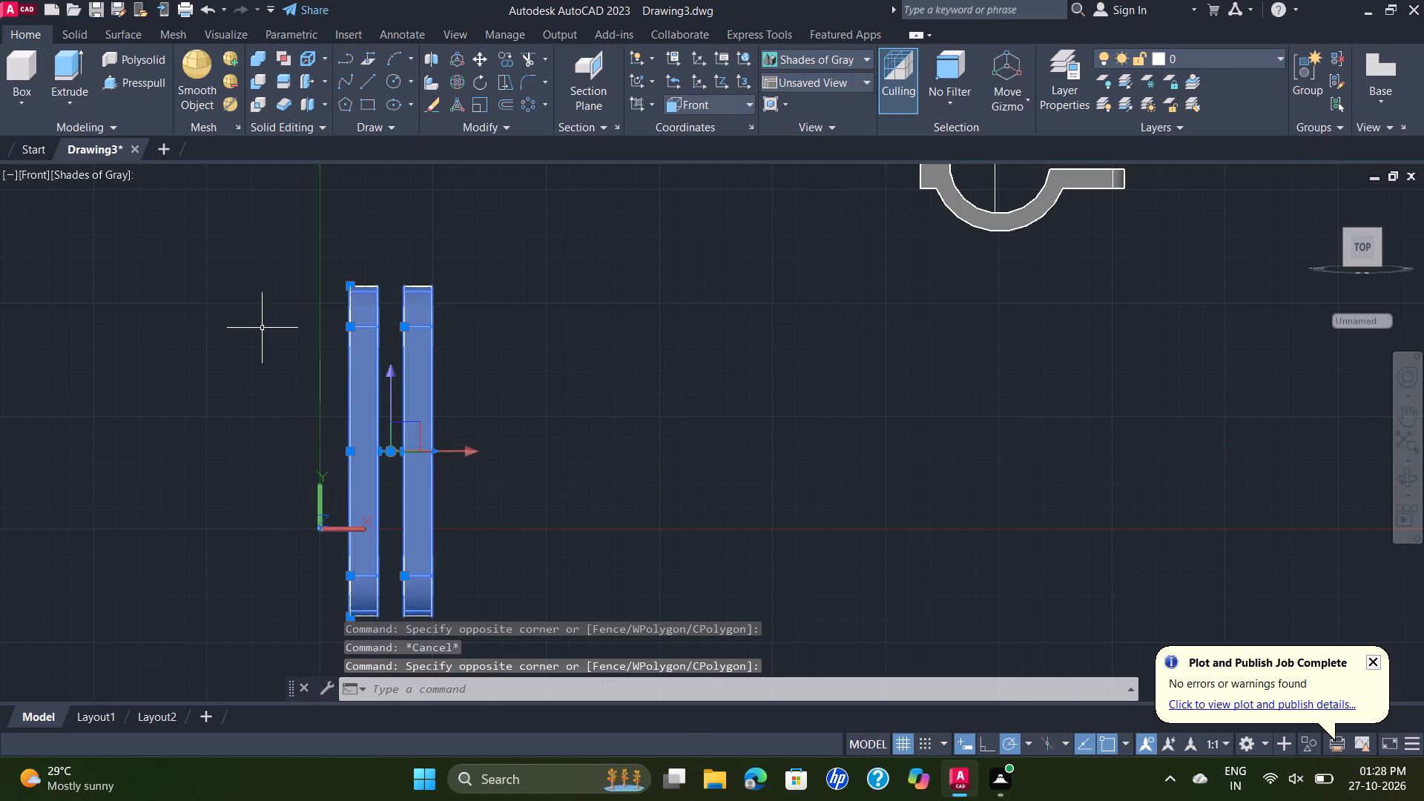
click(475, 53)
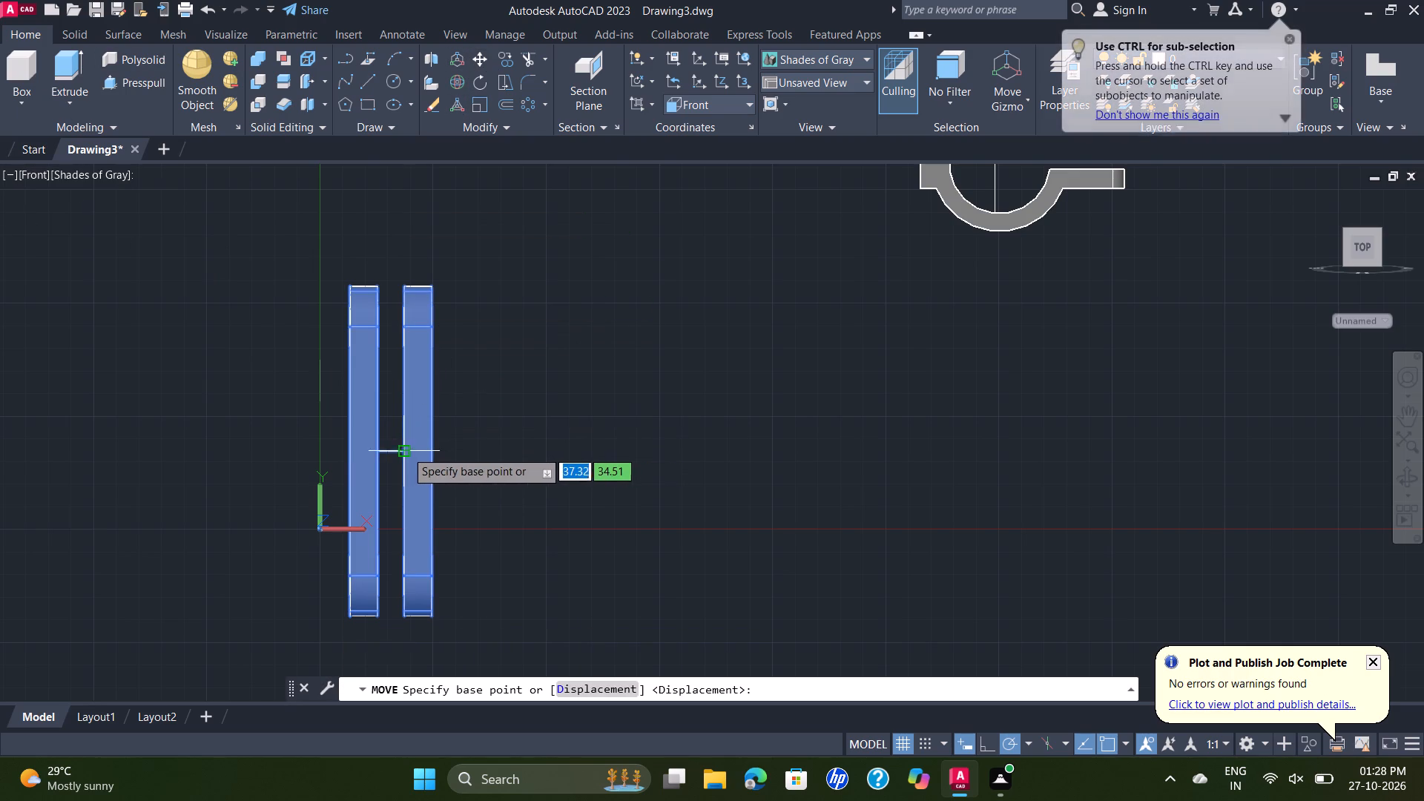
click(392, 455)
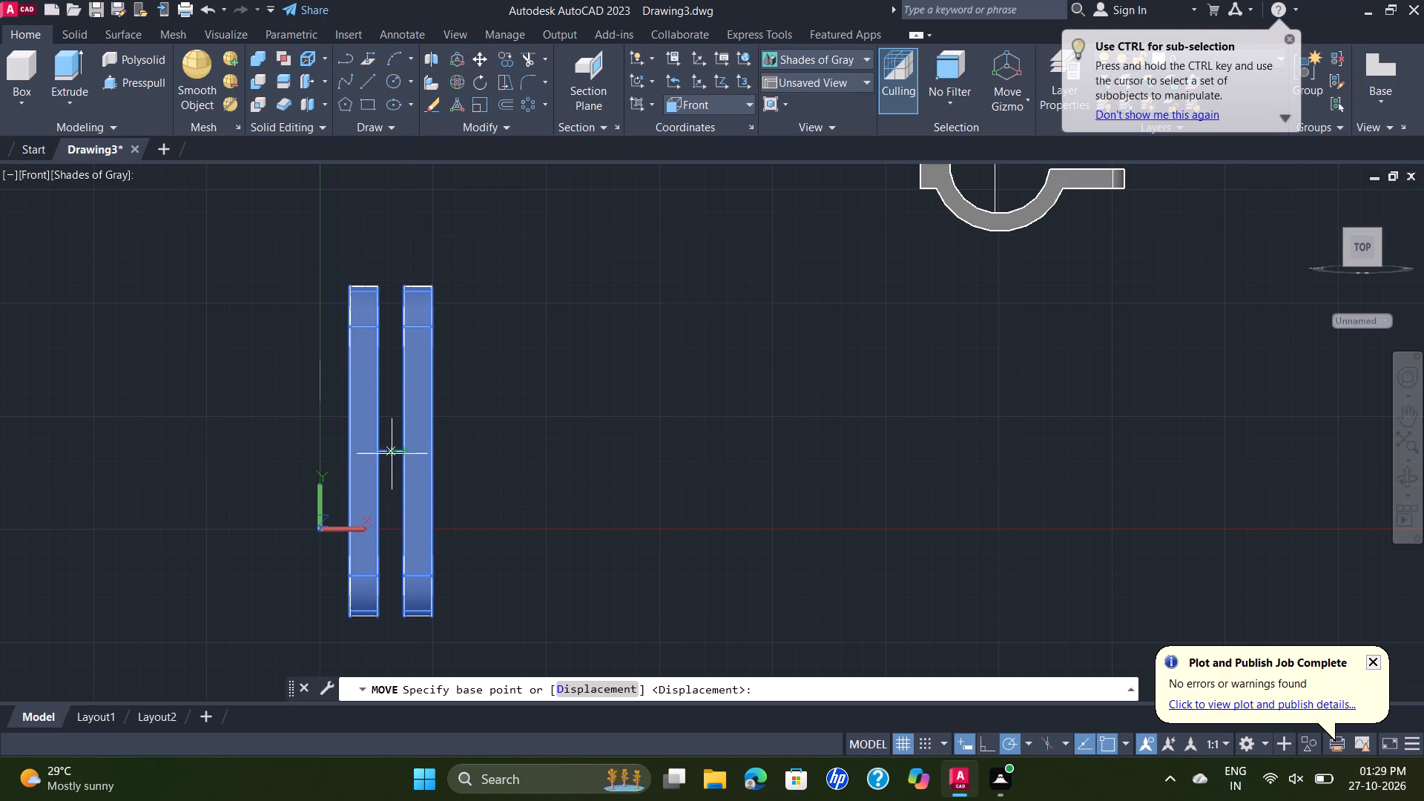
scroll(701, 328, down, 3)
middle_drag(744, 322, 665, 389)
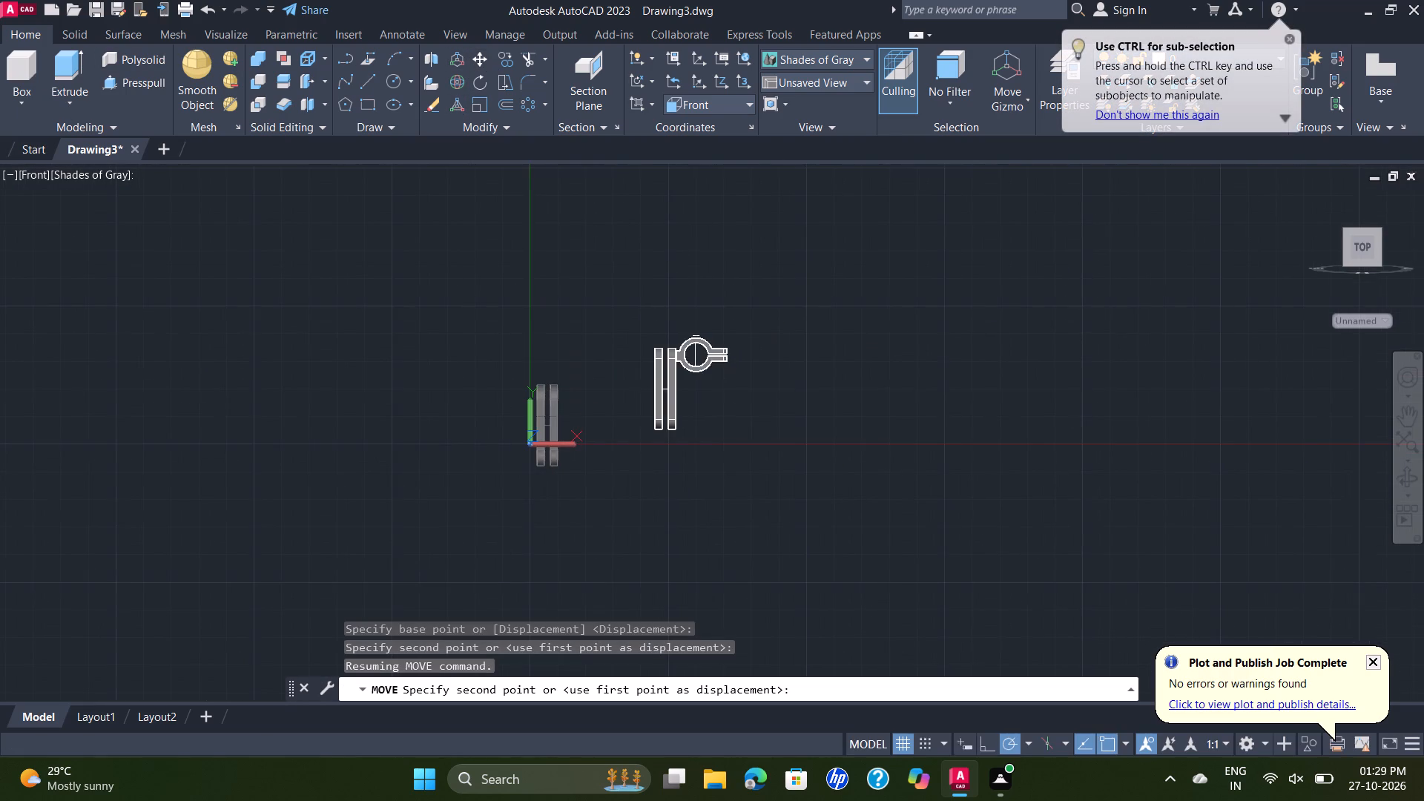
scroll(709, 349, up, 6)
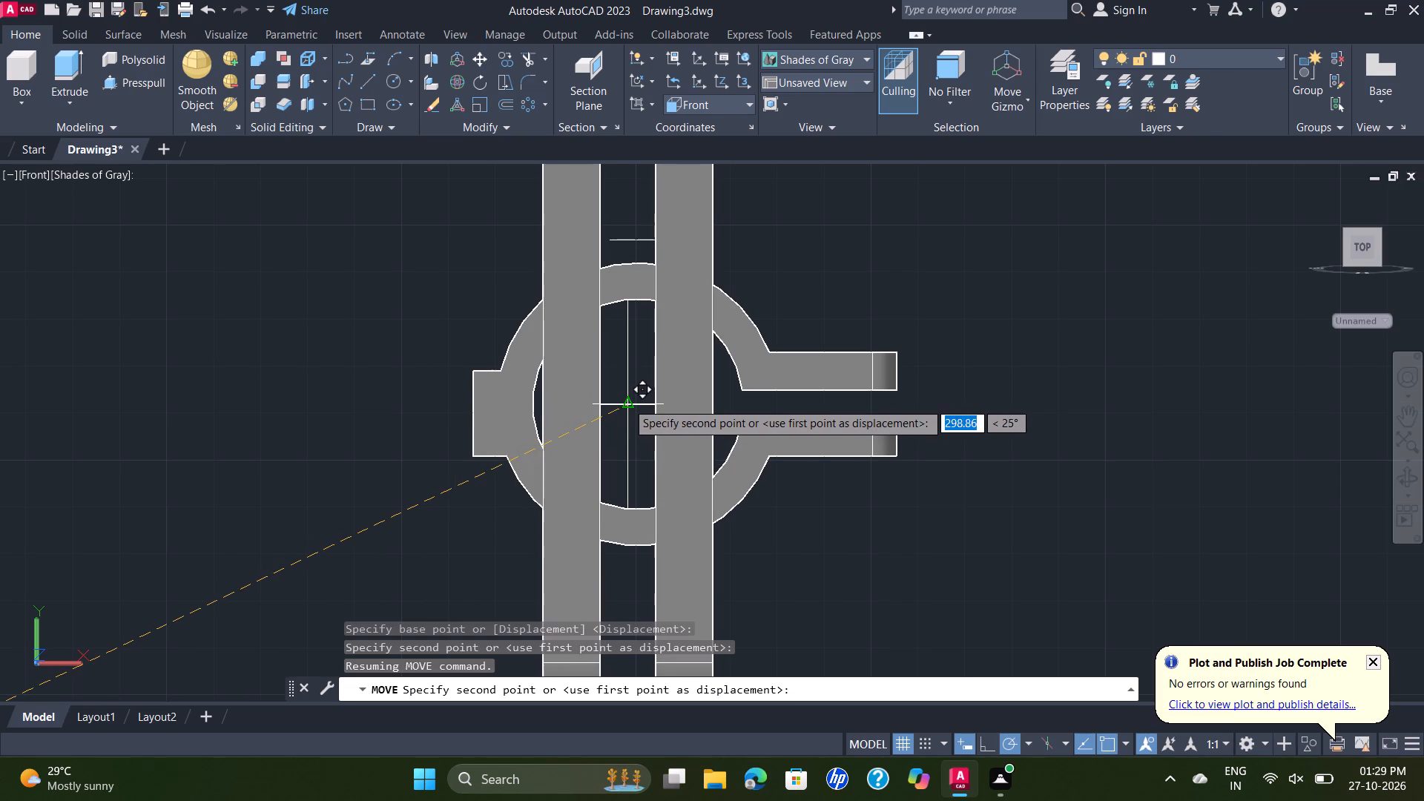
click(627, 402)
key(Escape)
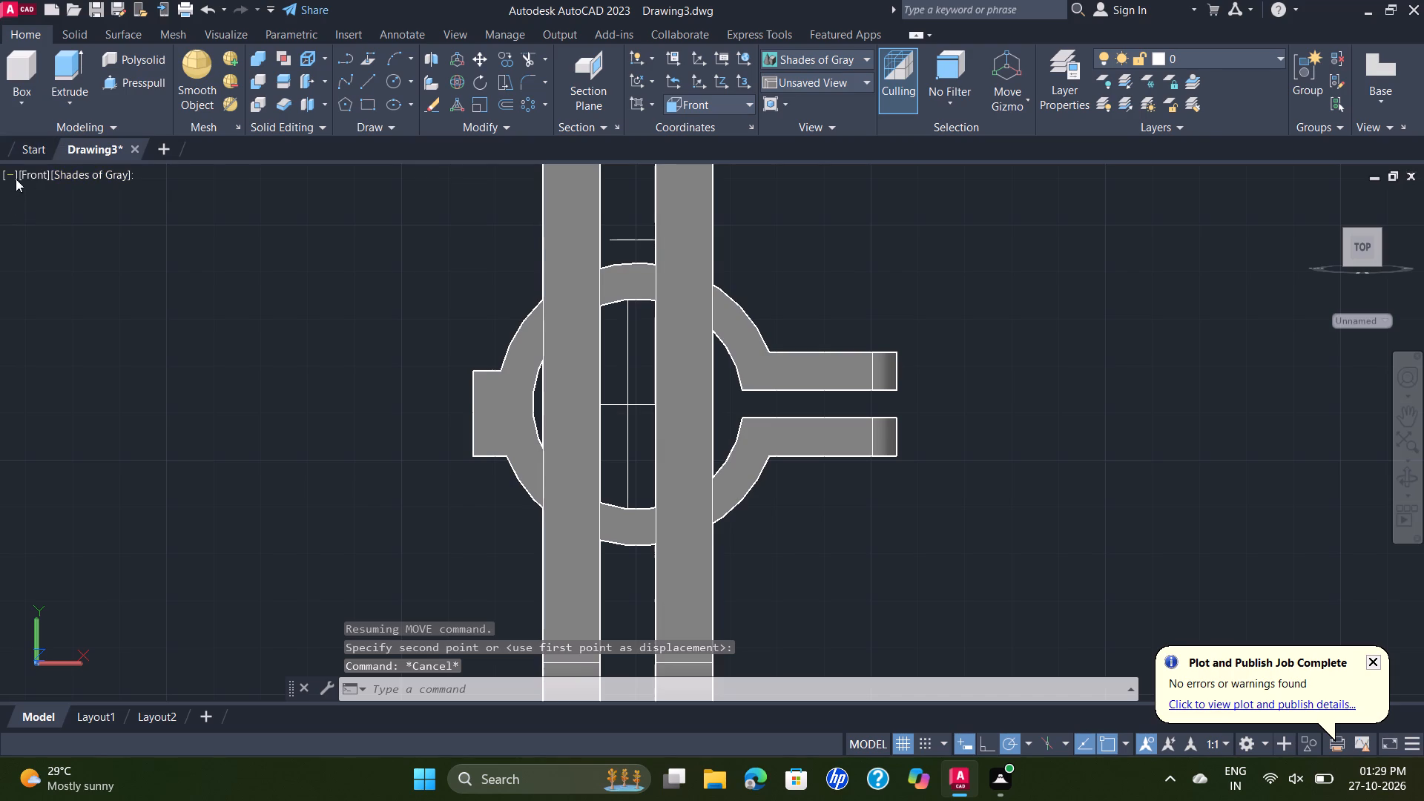
Examine the placement of the two link plates relative to the clamp in the SE Isometric view.
click(35, 171)
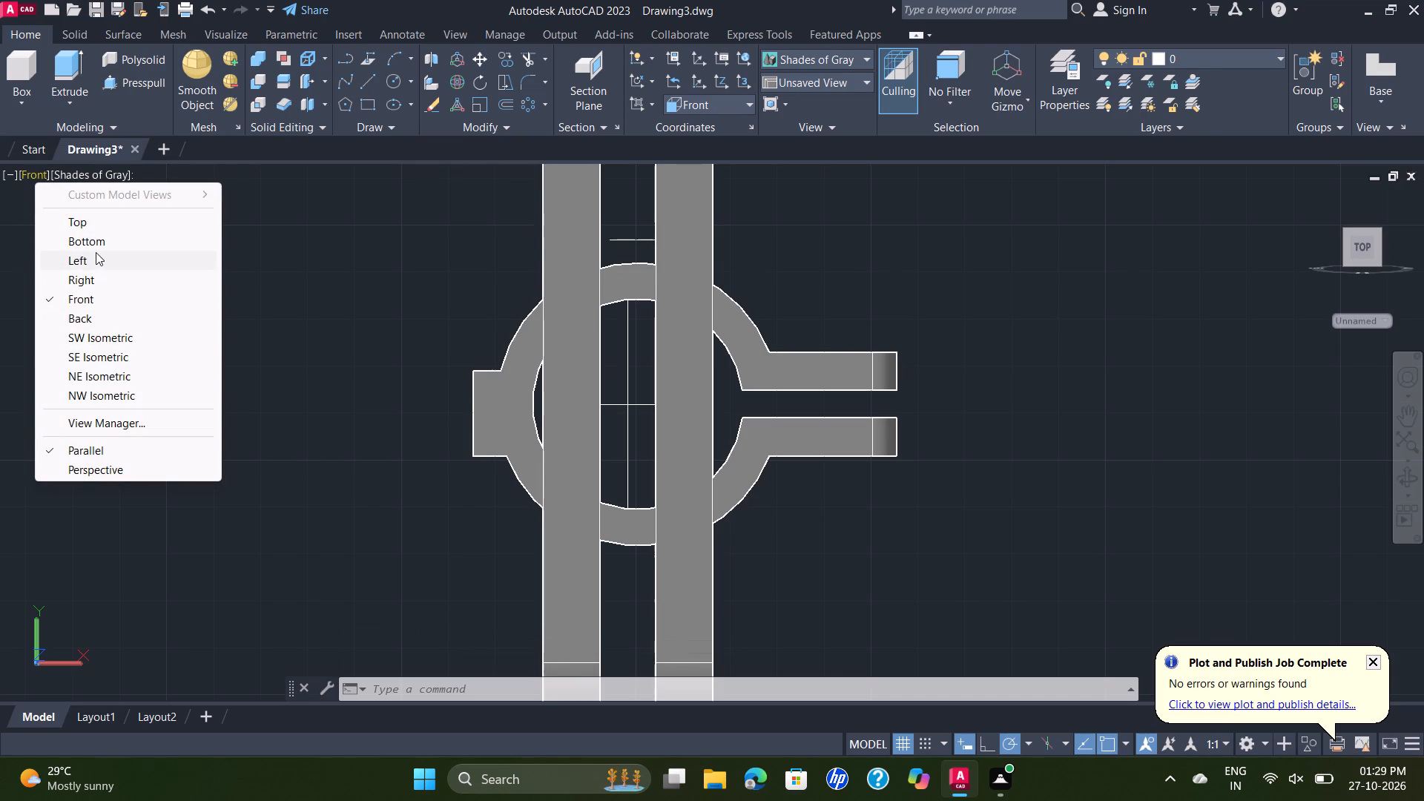
click(90, 355)
scroll(902, 312, up, 1)
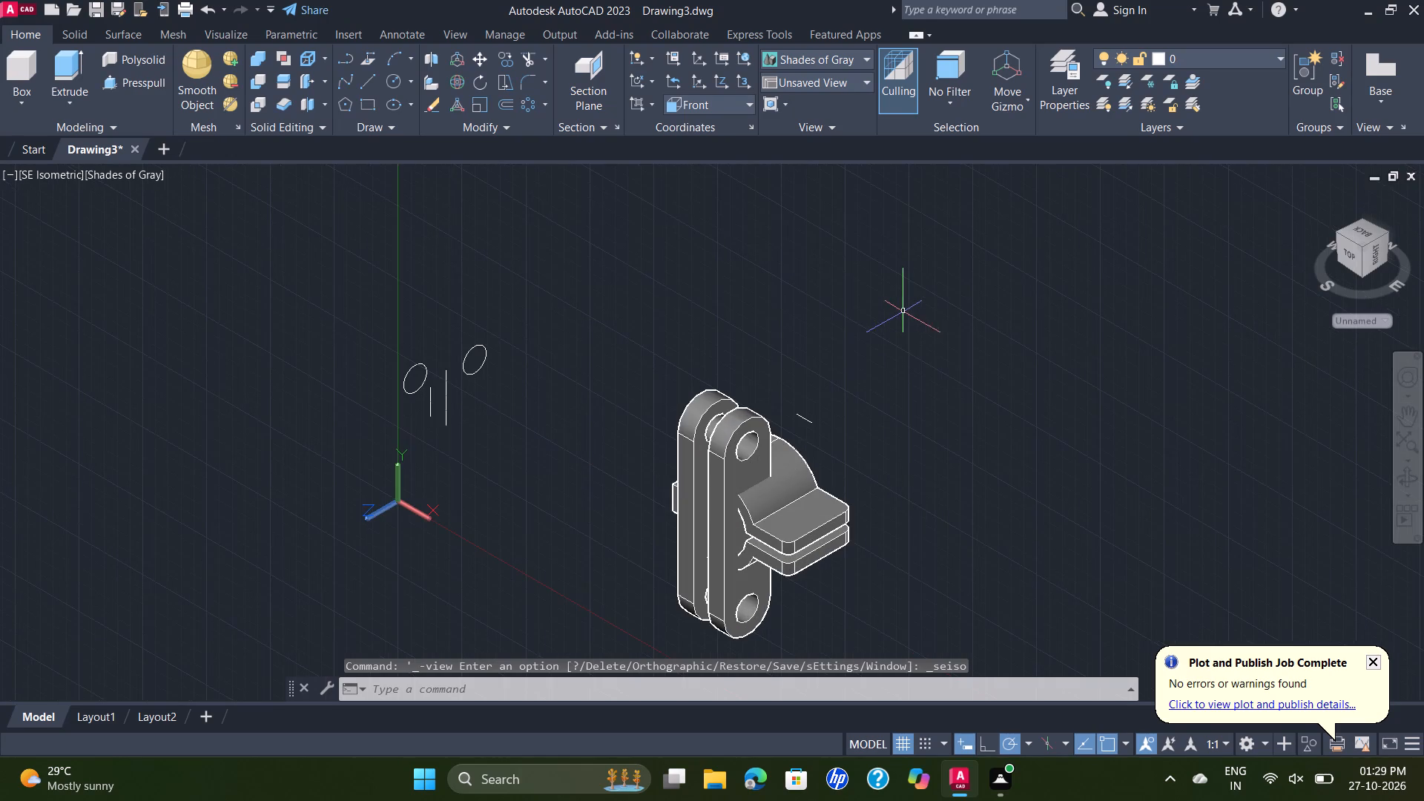
scroll(891, 306, up, 2)
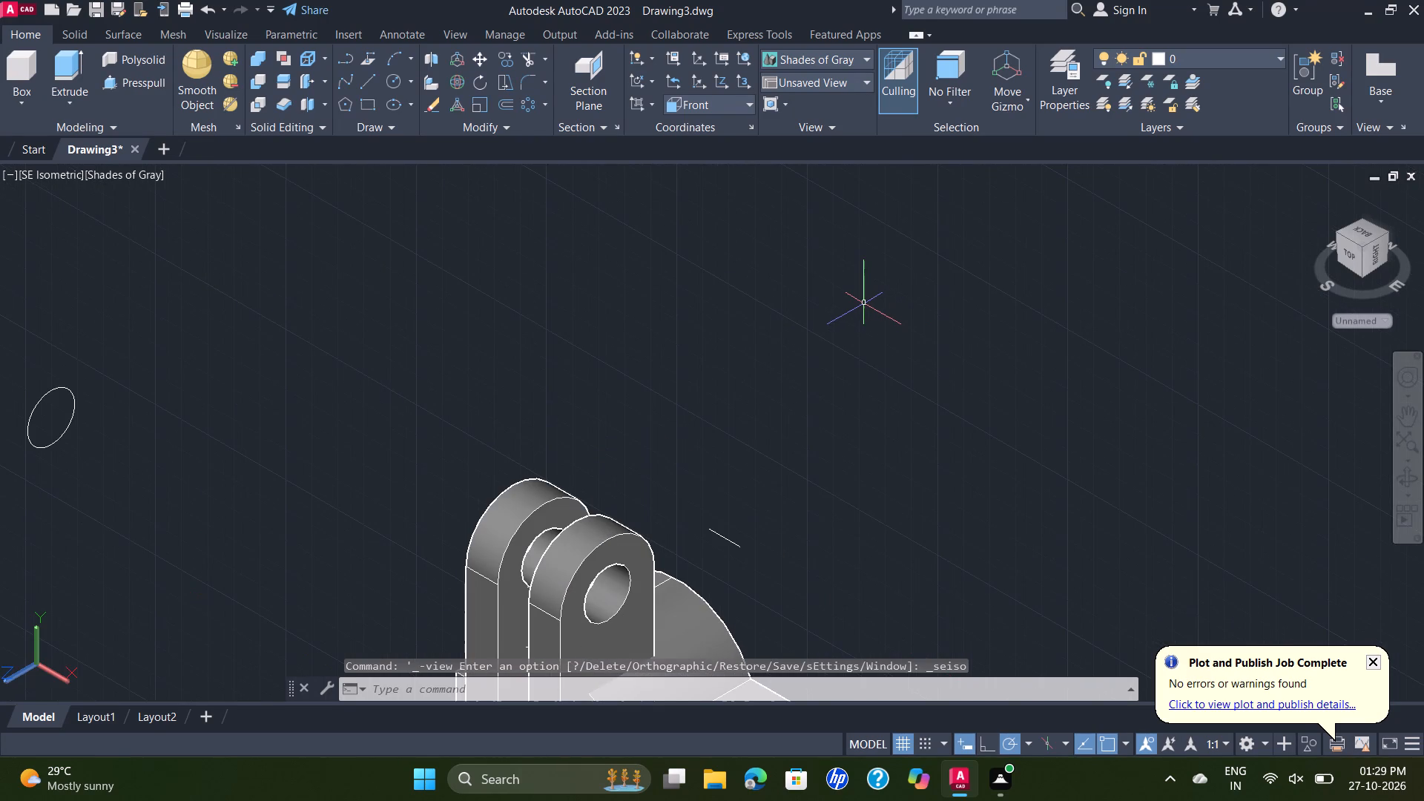
scroll(864, 303, down, 1)
middle_drag(864, 305, 810, 263)
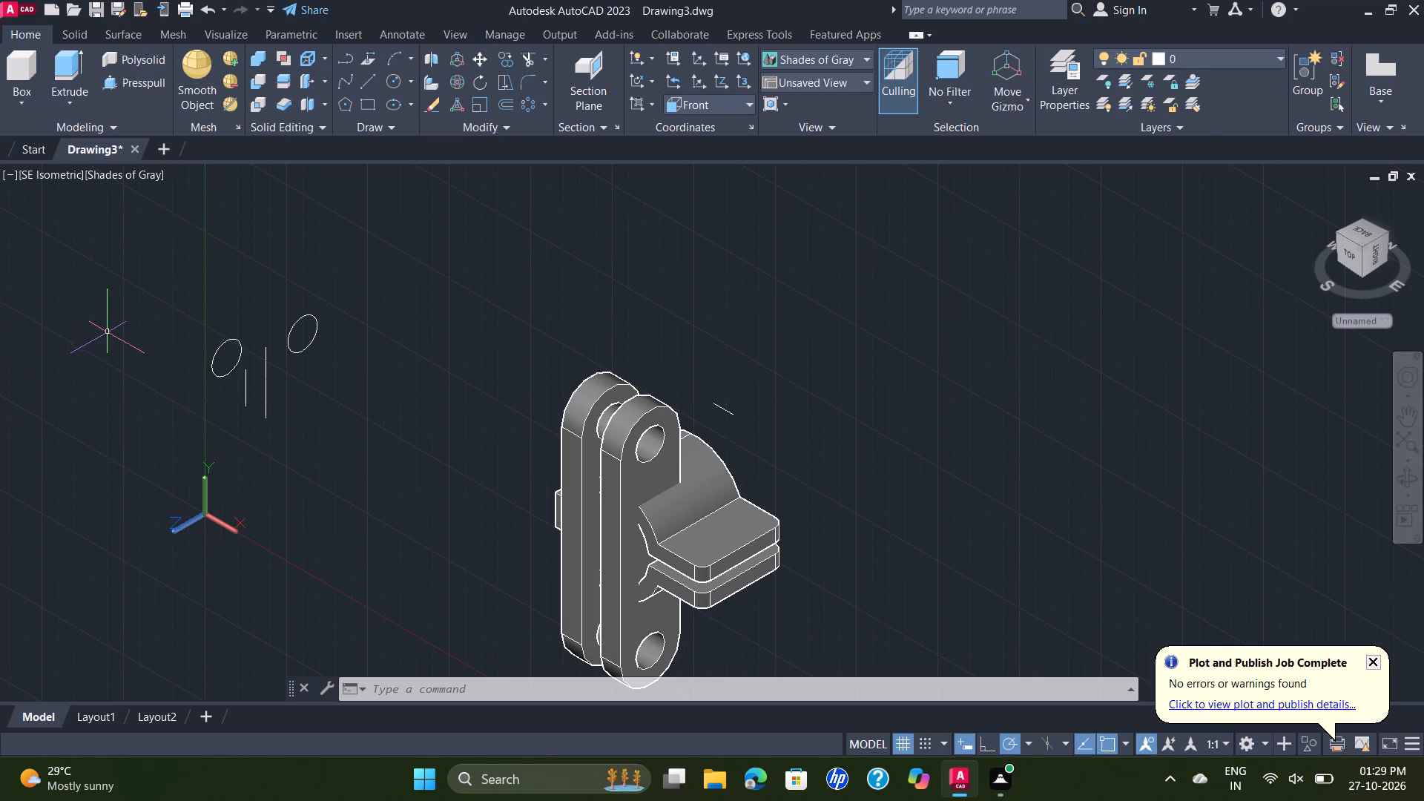
click(642, 435)
drag(655, 424, 642, 423)
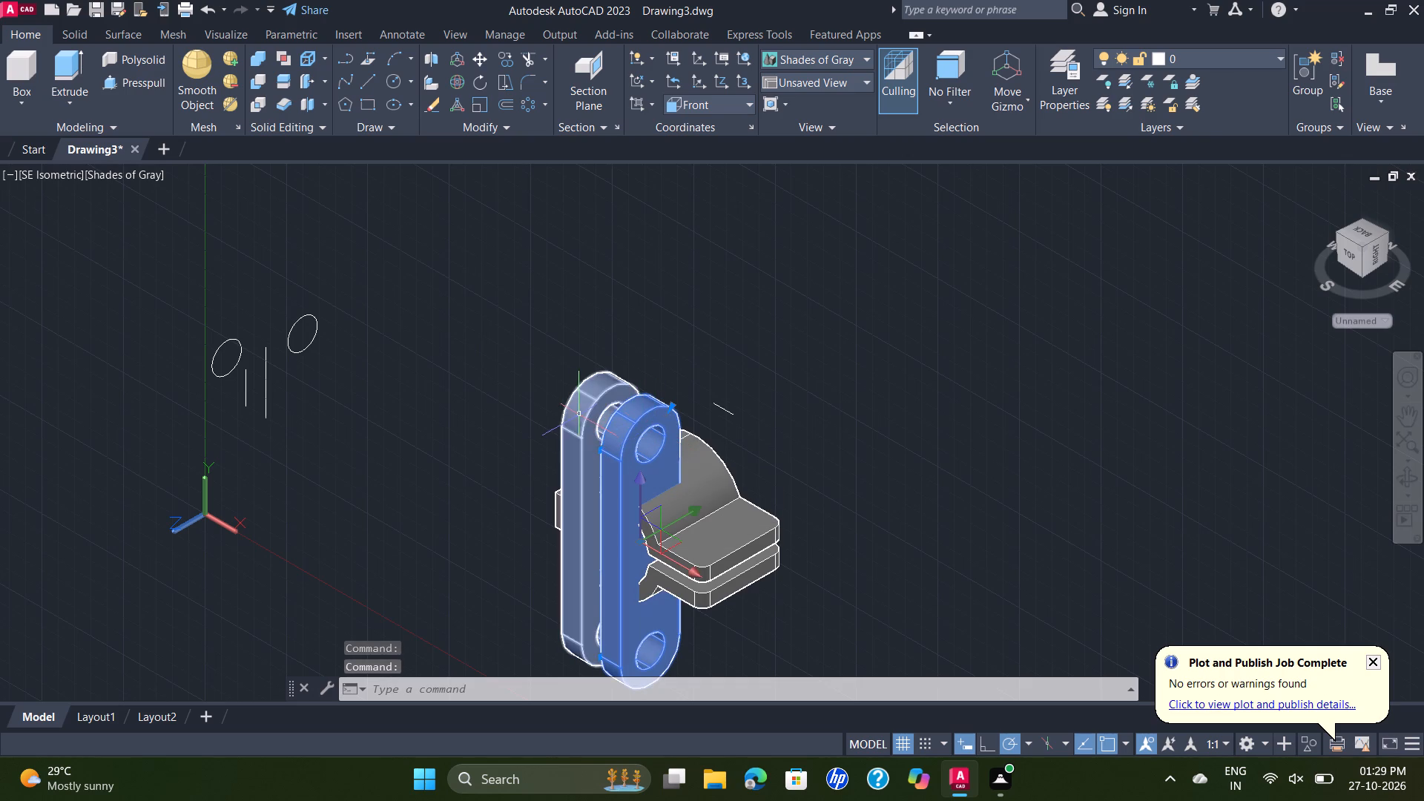
key(Escape)
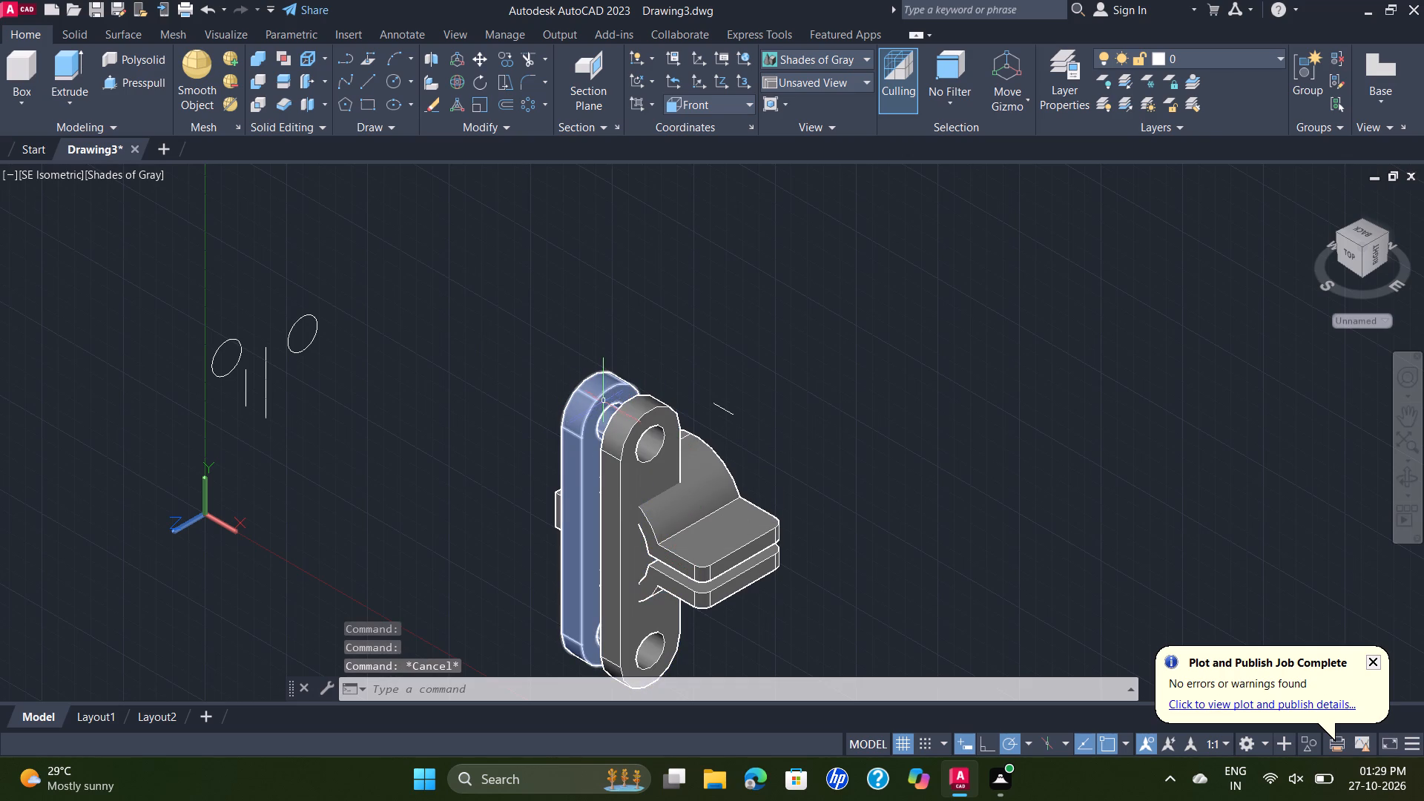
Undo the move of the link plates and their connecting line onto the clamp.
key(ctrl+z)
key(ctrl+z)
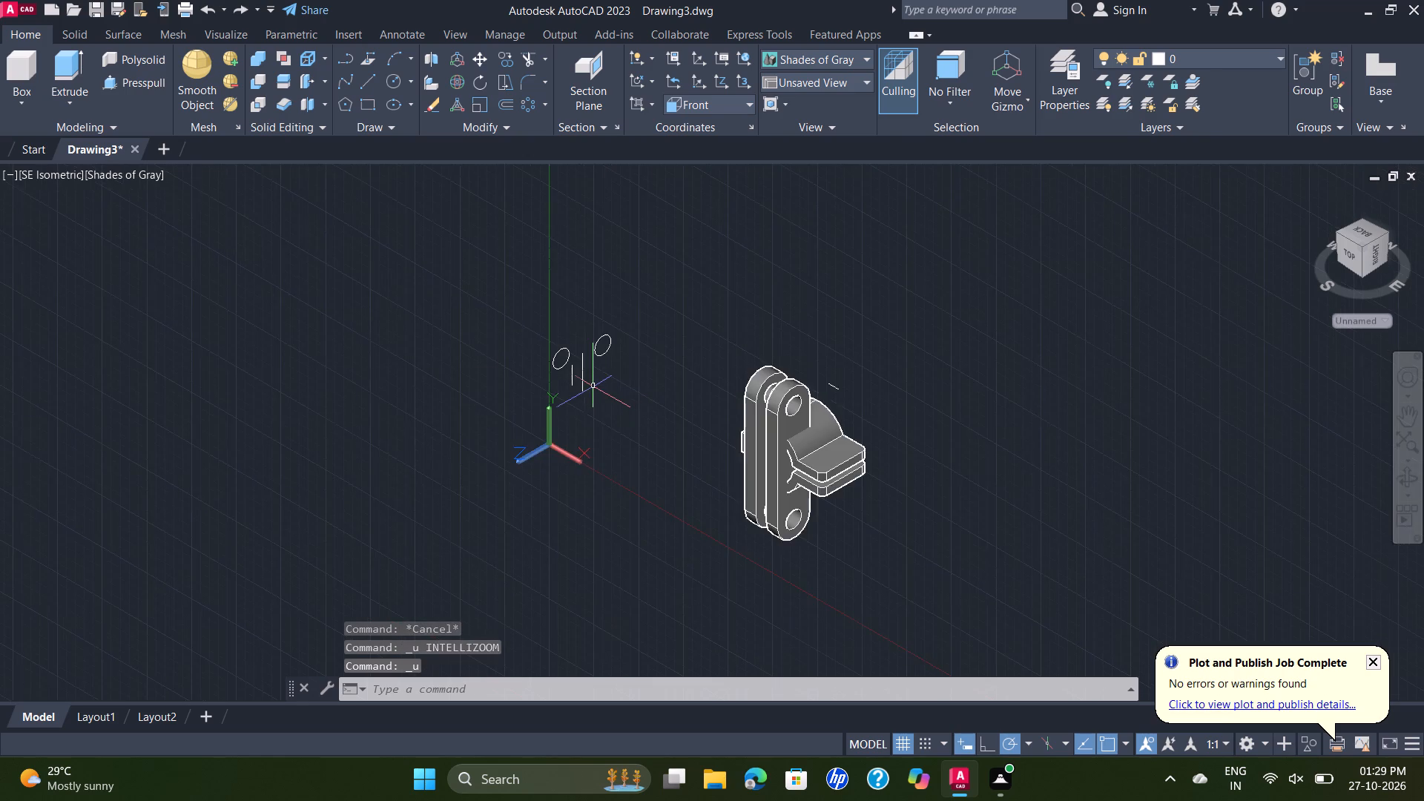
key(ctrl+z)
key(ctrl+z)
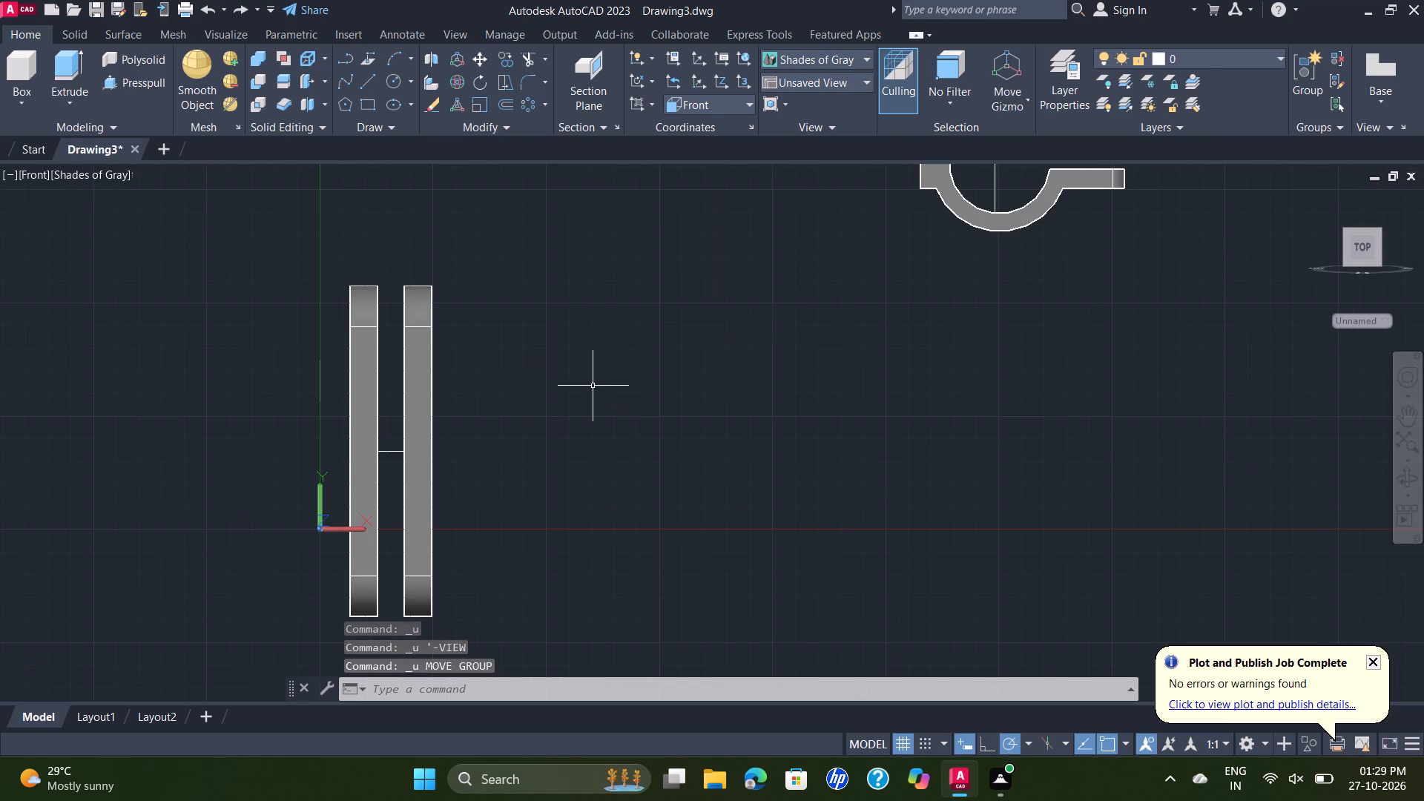
Draw a line about 44.5 long in the +Z direction between the link plates, from the midpoint of their connecting line.
click(36, 175)
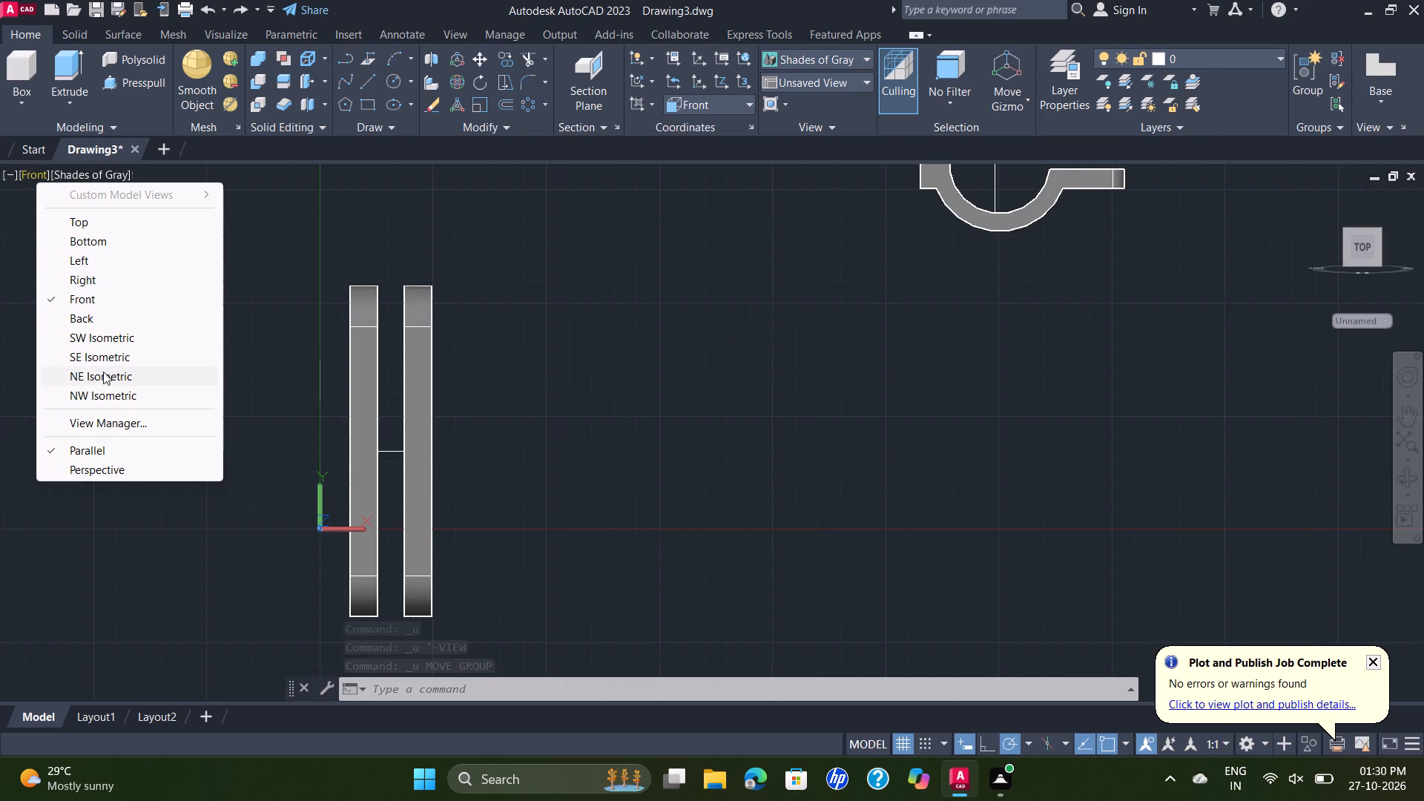
click(105, 350)
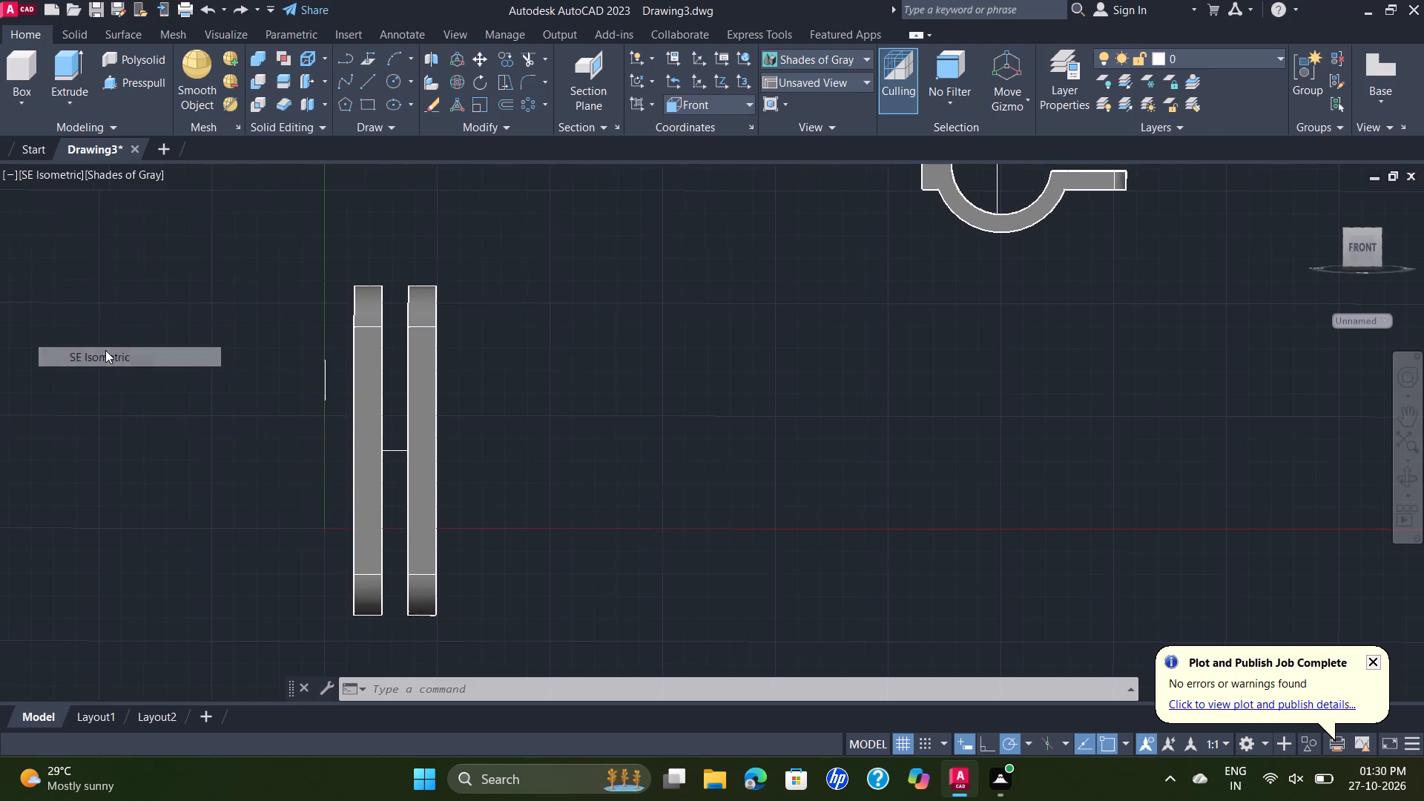
scroll(553, 391, up, 5)
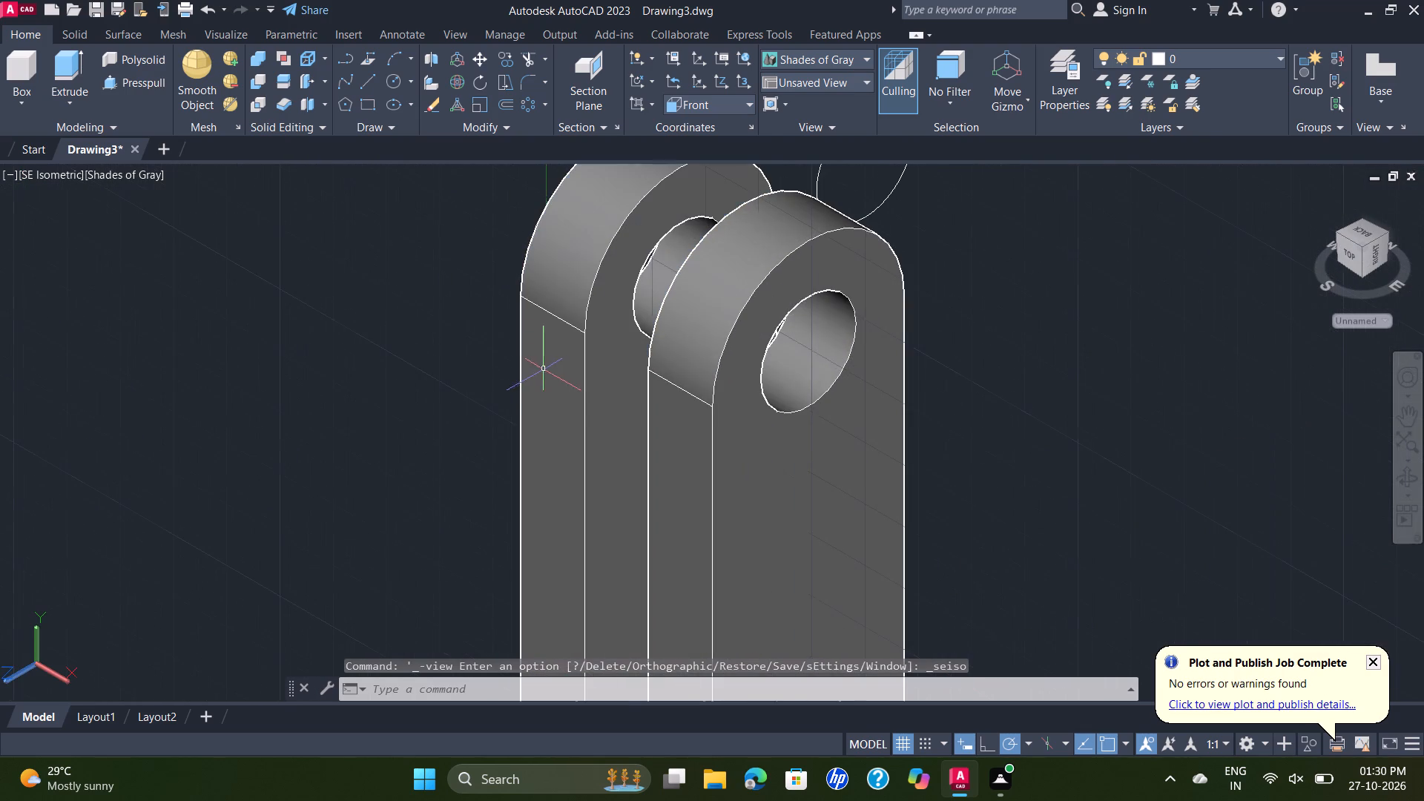
scroll(747, 380, down, 1)
scroll(968, 334, down, 1)
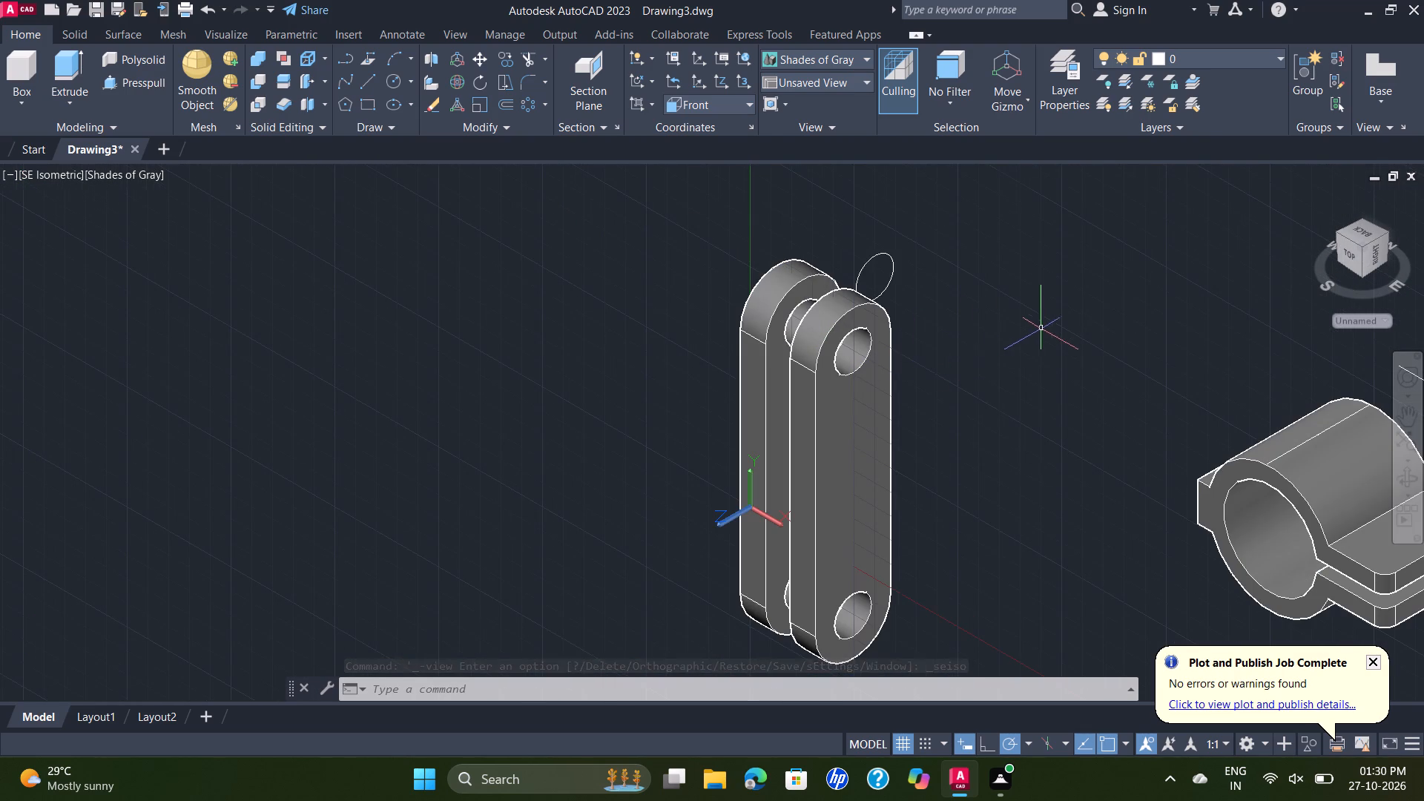
scroll(1045, 328, down, 1)
middle_drag(1048, 331, 912, 383)
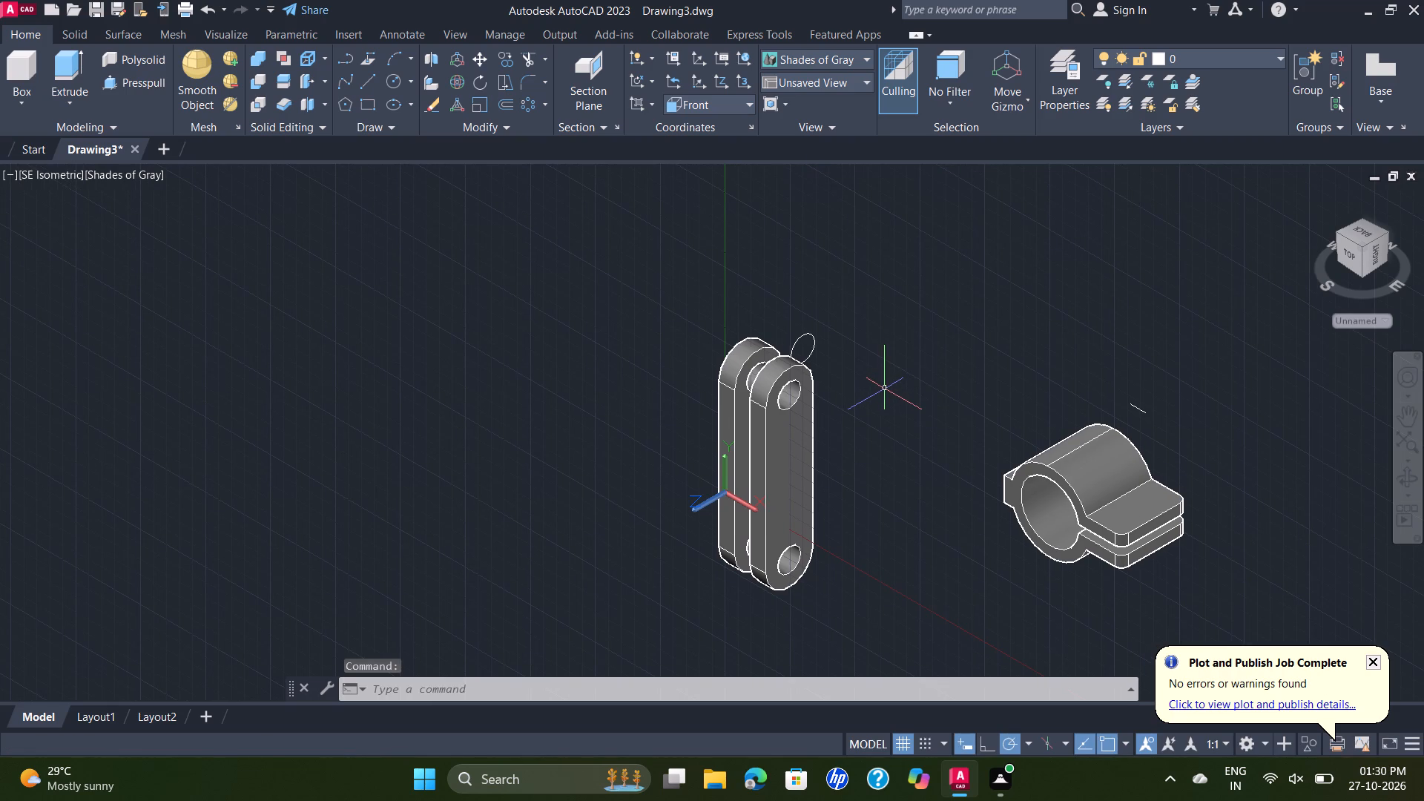
shift+middle_drag(885, 389, 953, 507)
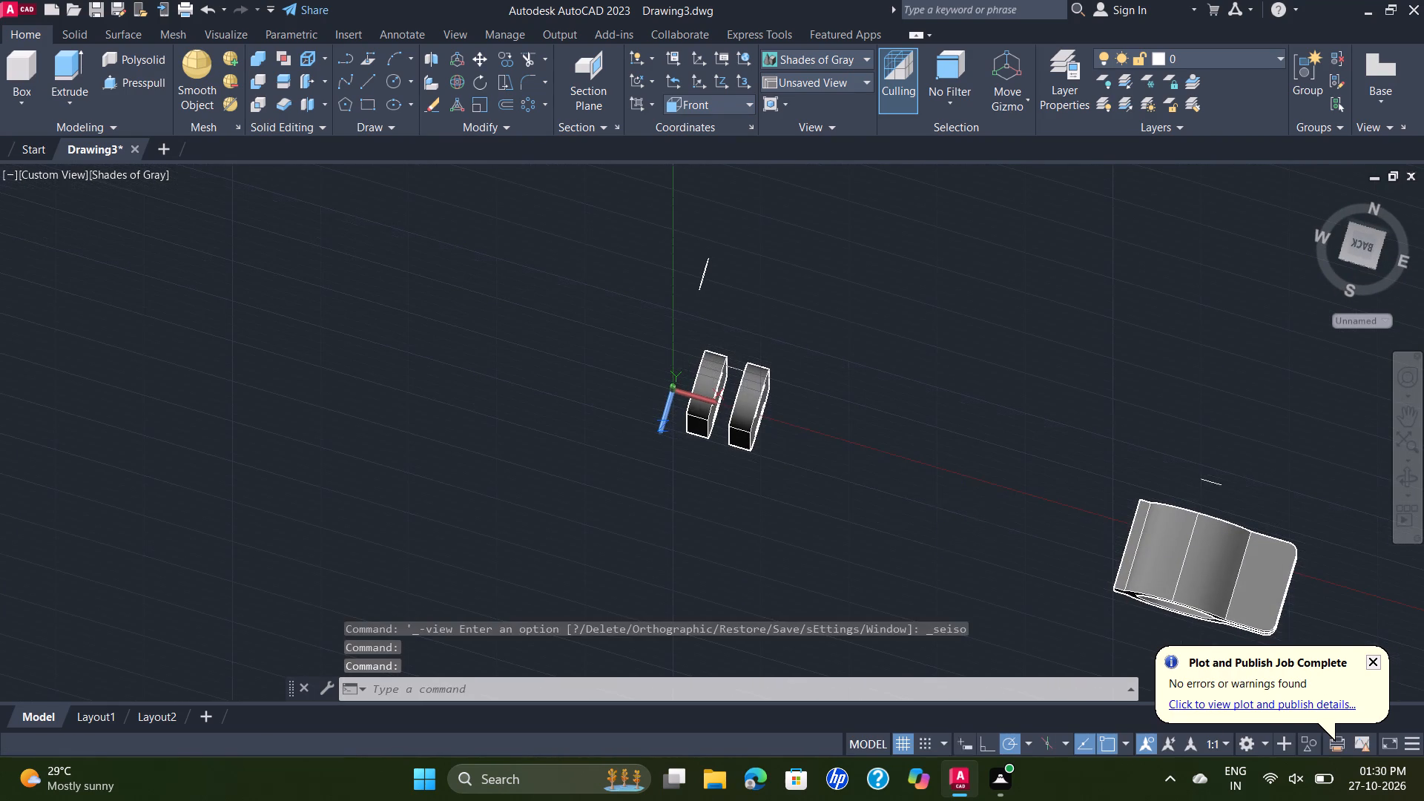
click(366, 80)
scroll(745, 354, up, 1)
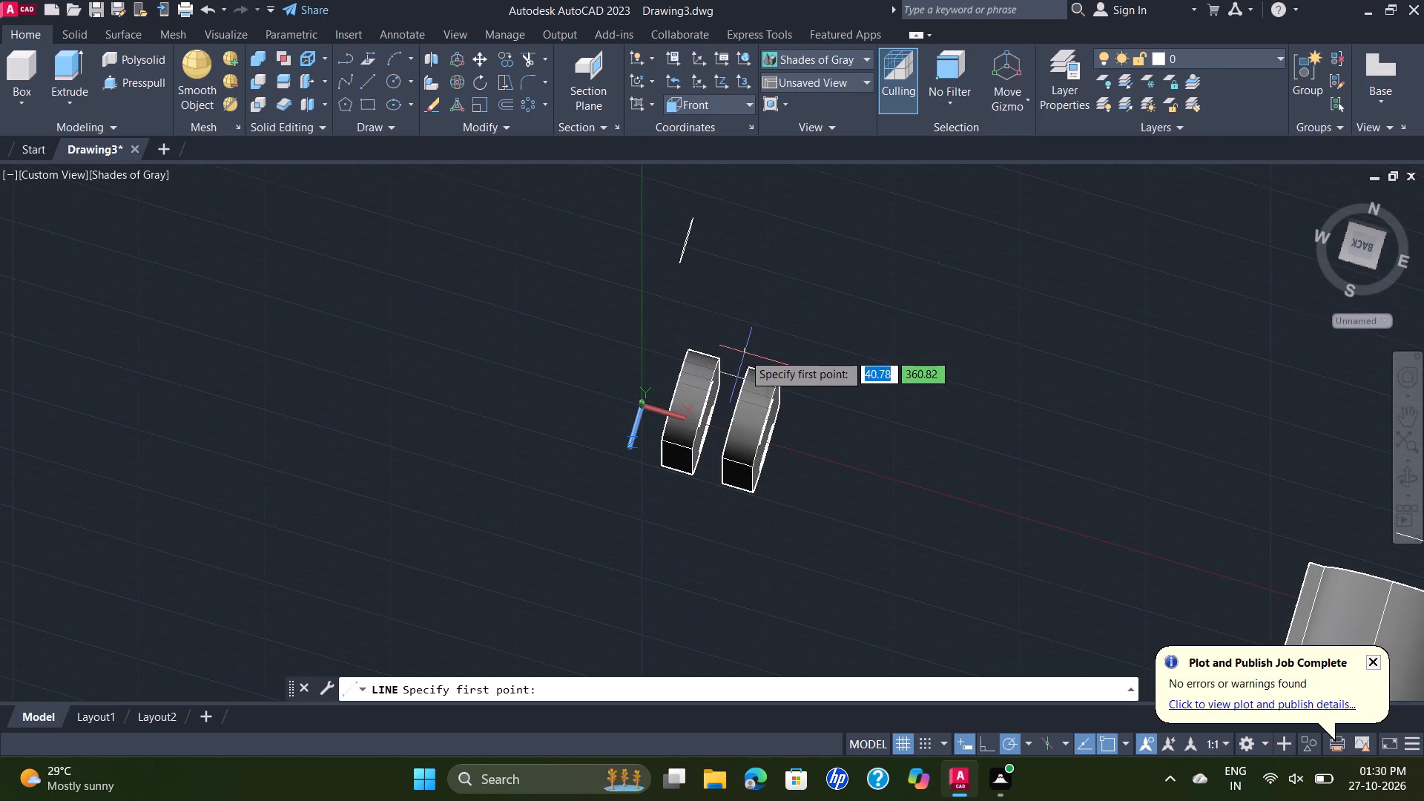
scroll(728, 378, up, 2)
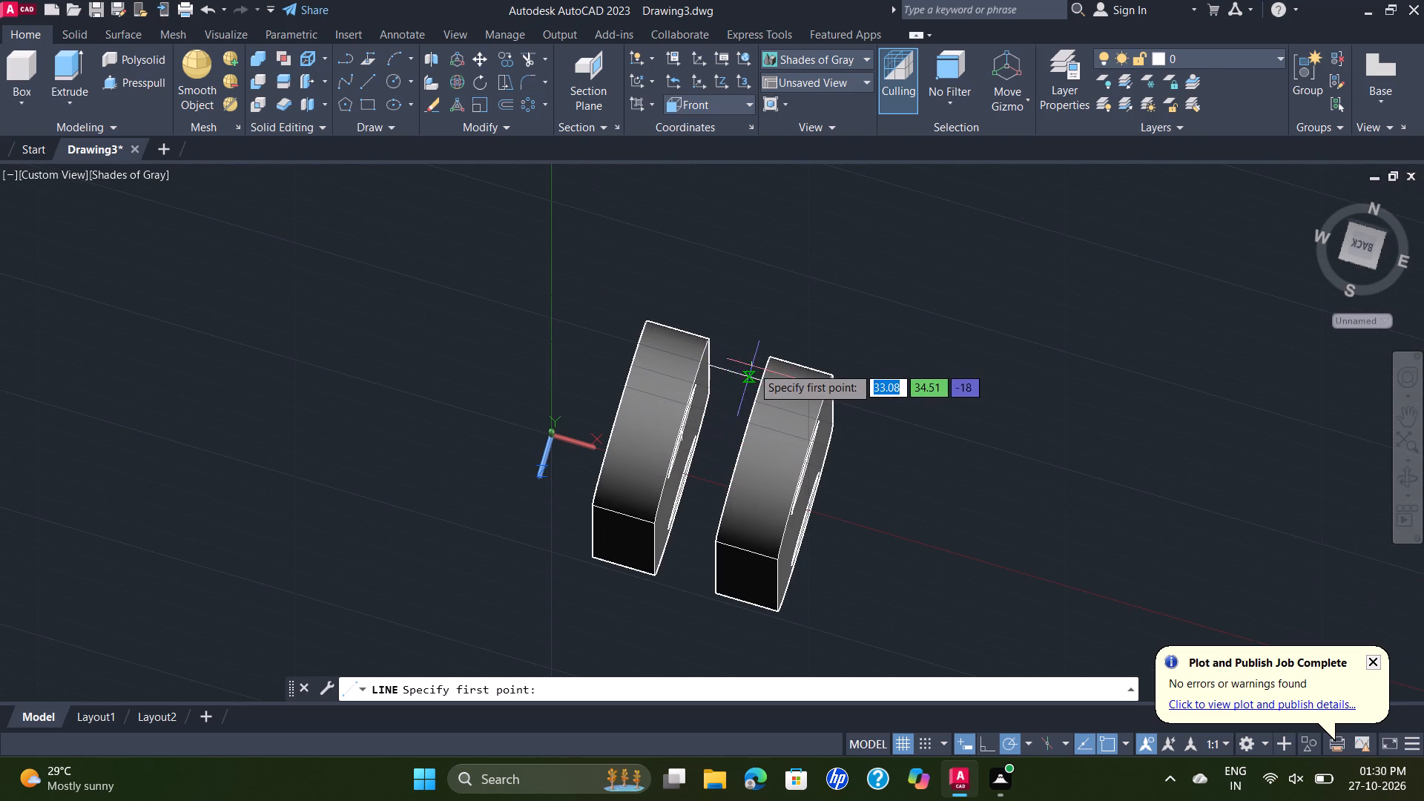
click(736, 375)
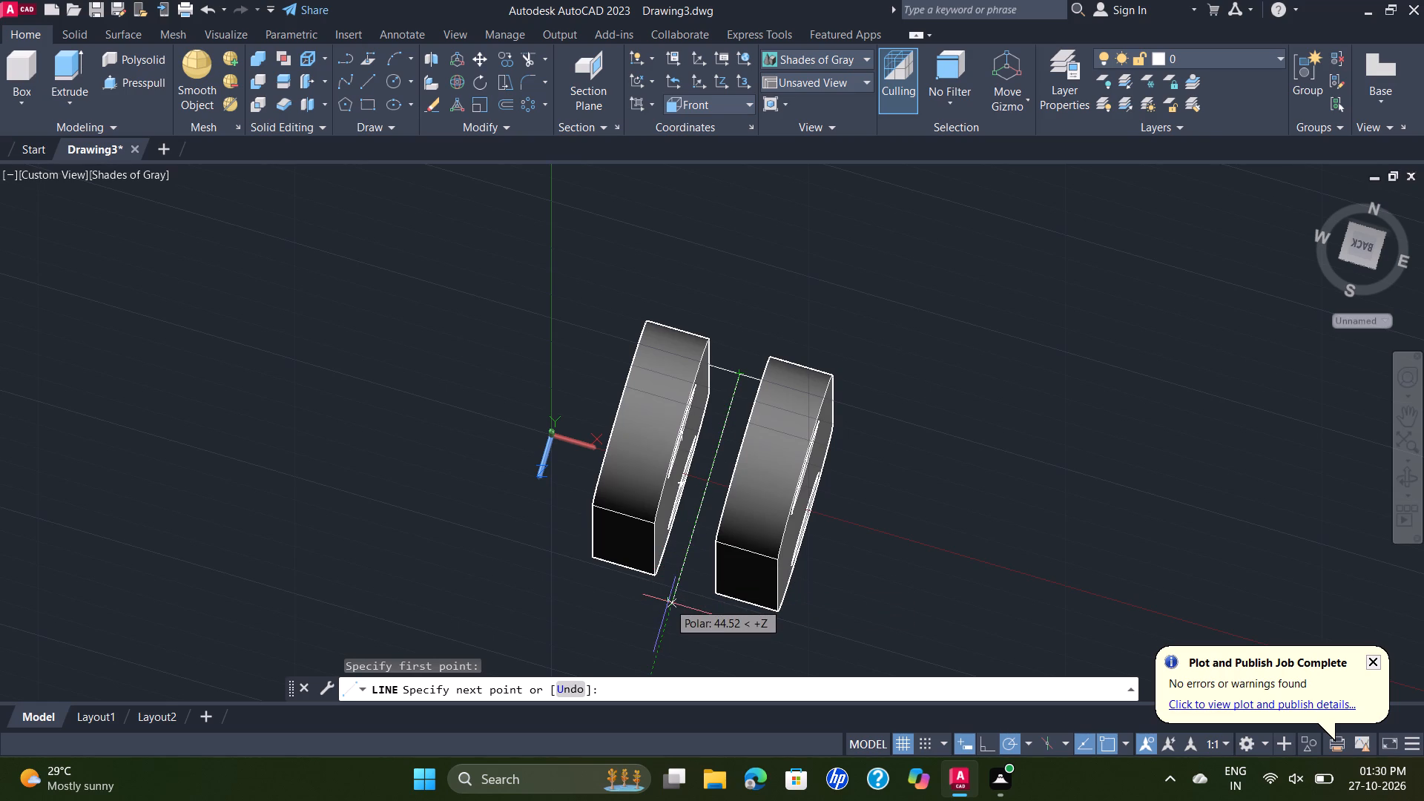
click(668, 602)
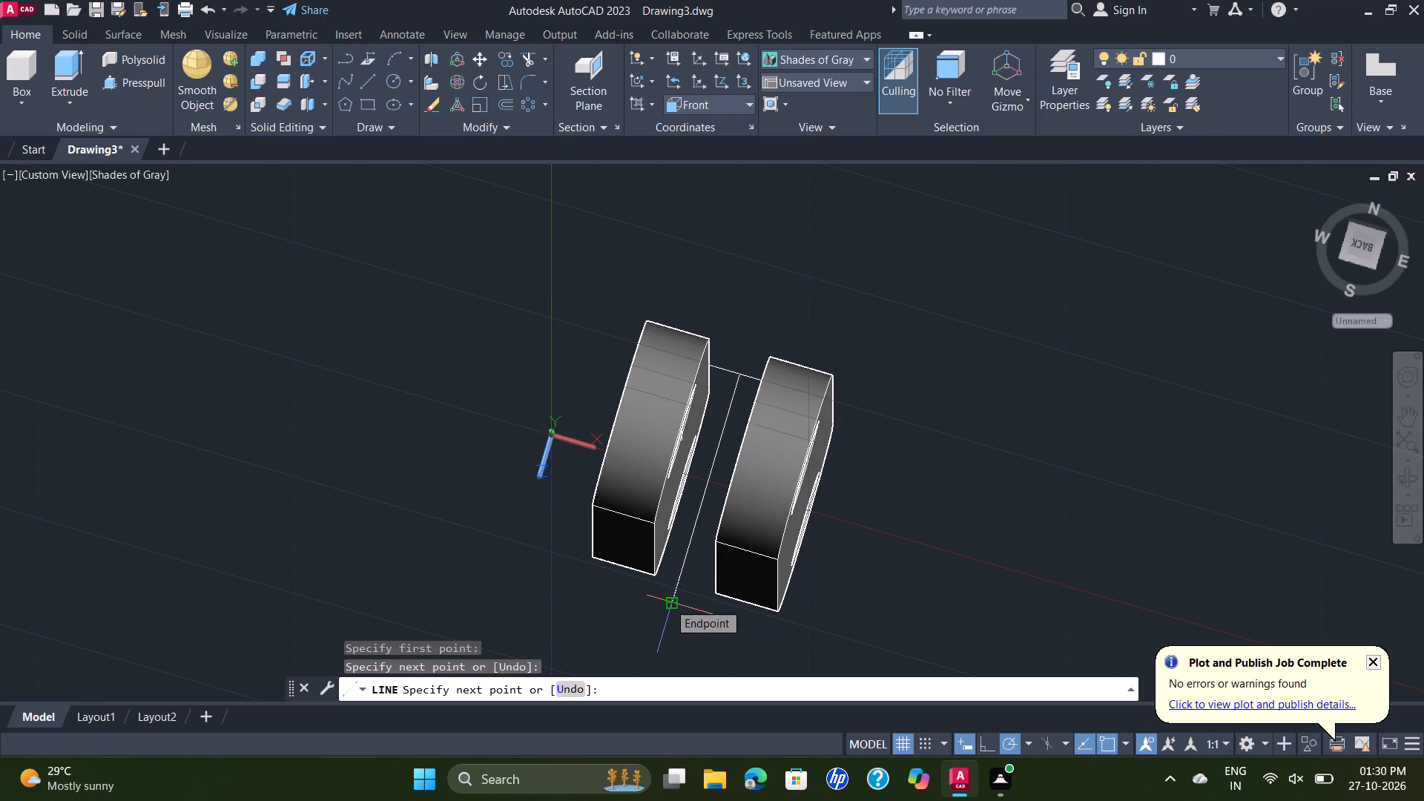
key(Escape)
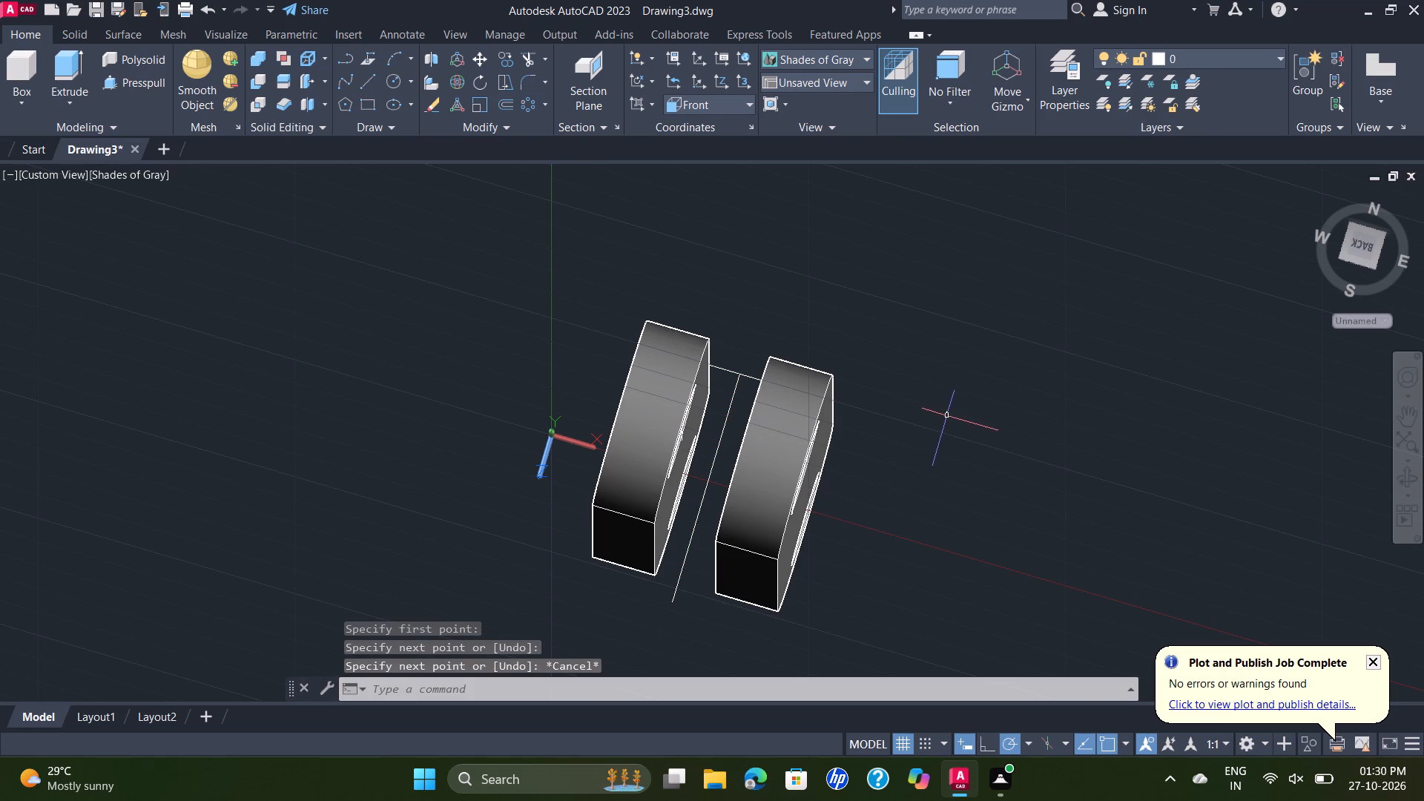
Draw a 12-unit line straight across the gap between the link plates, crossing the existing +Z construction line.
shift+middle_drag(947, 416, 975, 251)
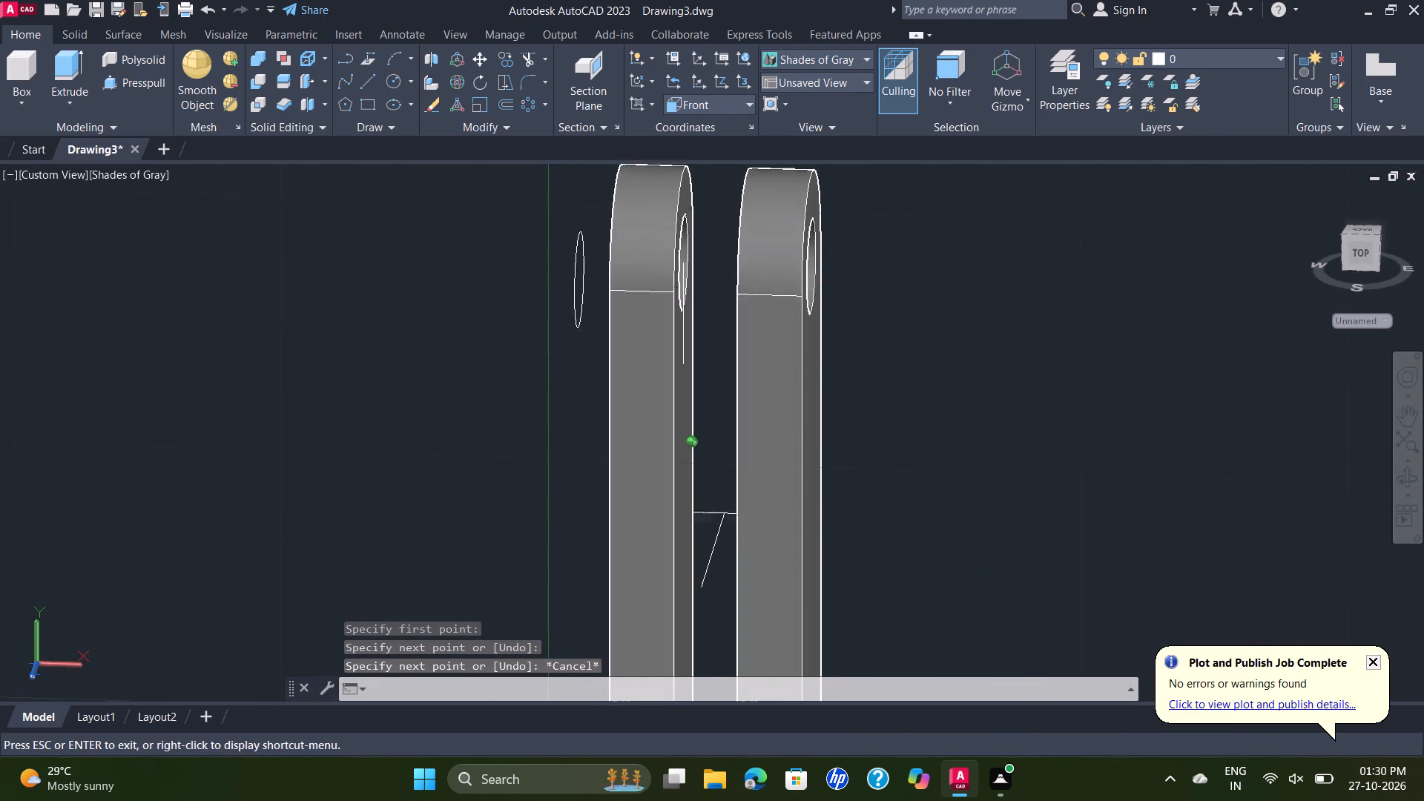
shift+middle_drag(975, 251, 976, 251)
click(47, 177)
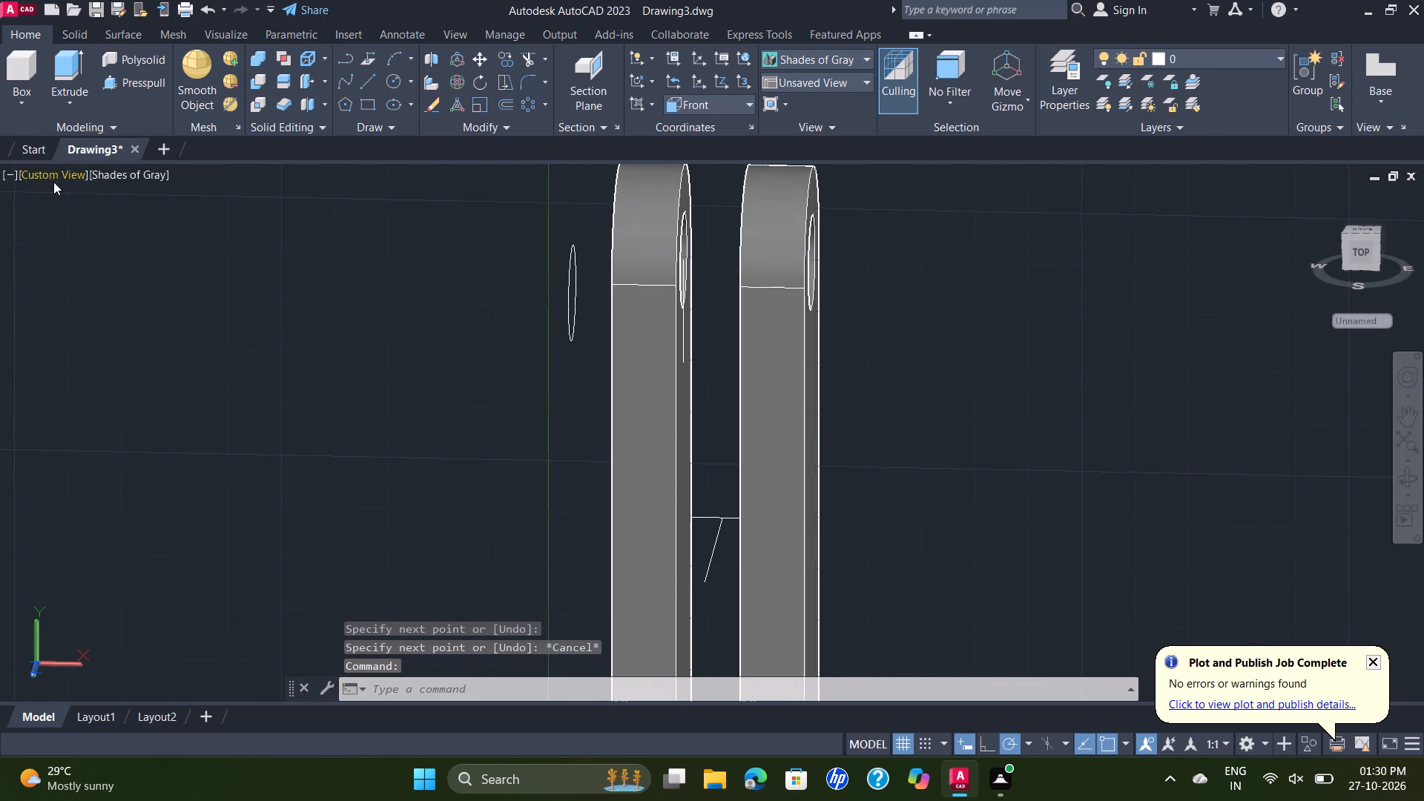
click(133, 298)
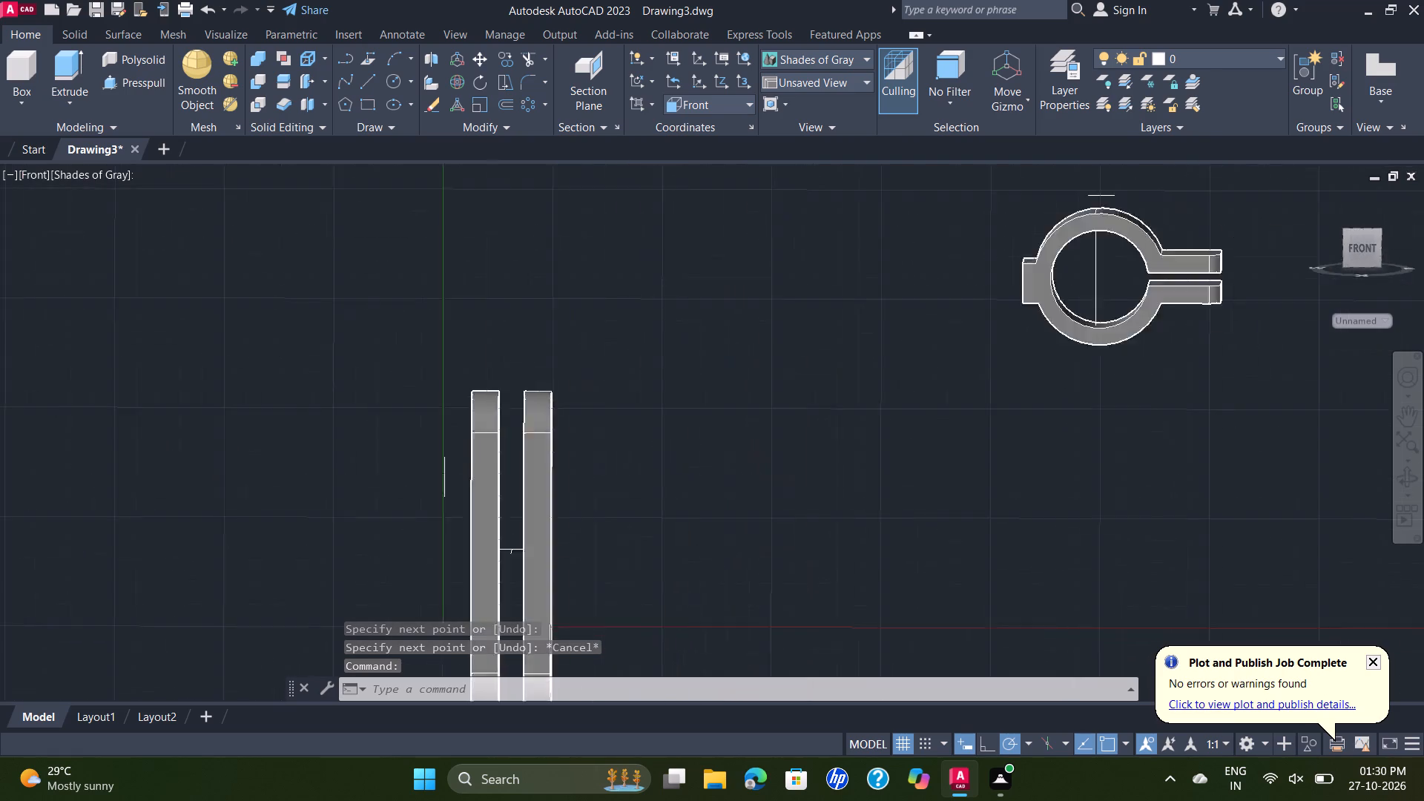
scroll(538, 485, up, 1)
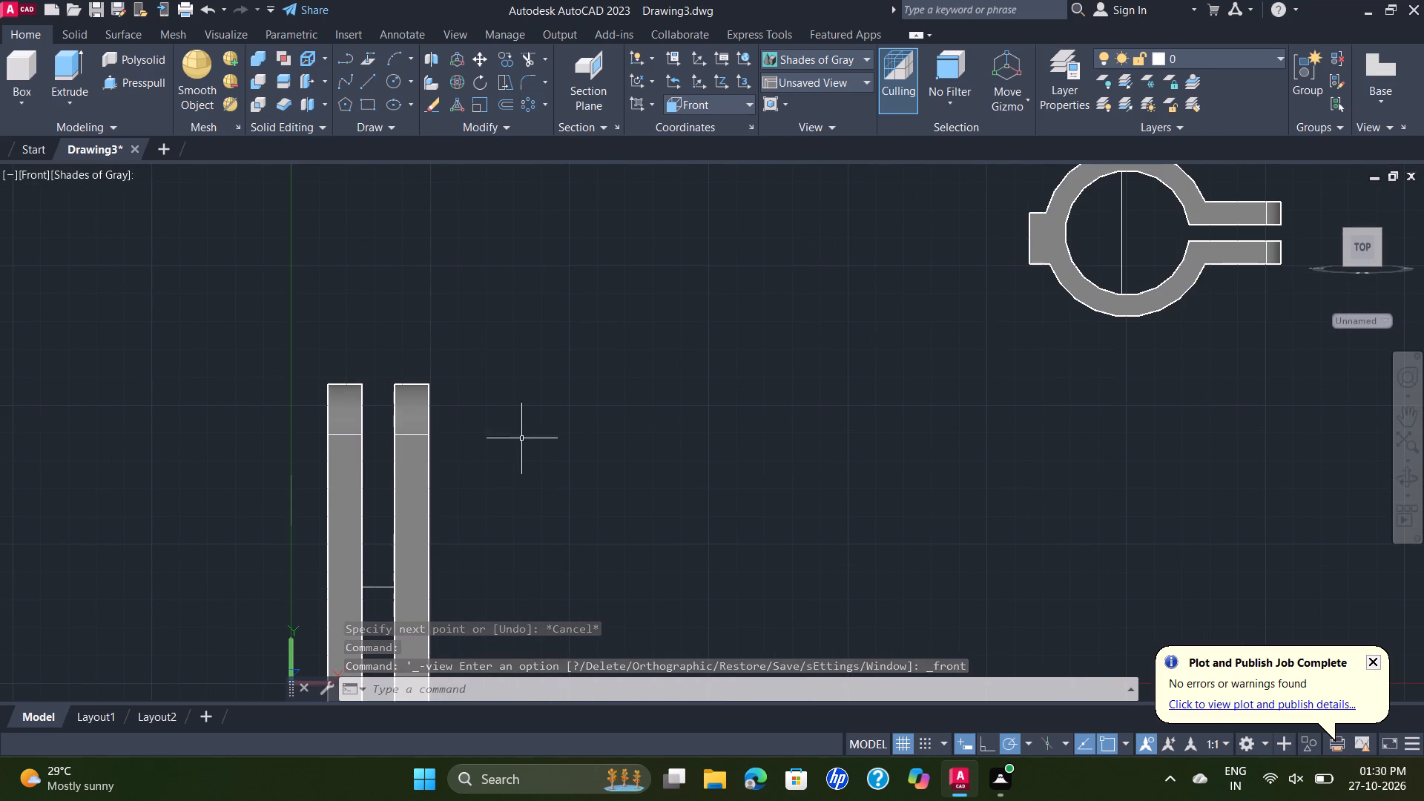
shift+middle_drag(517, 432, 610, 463)
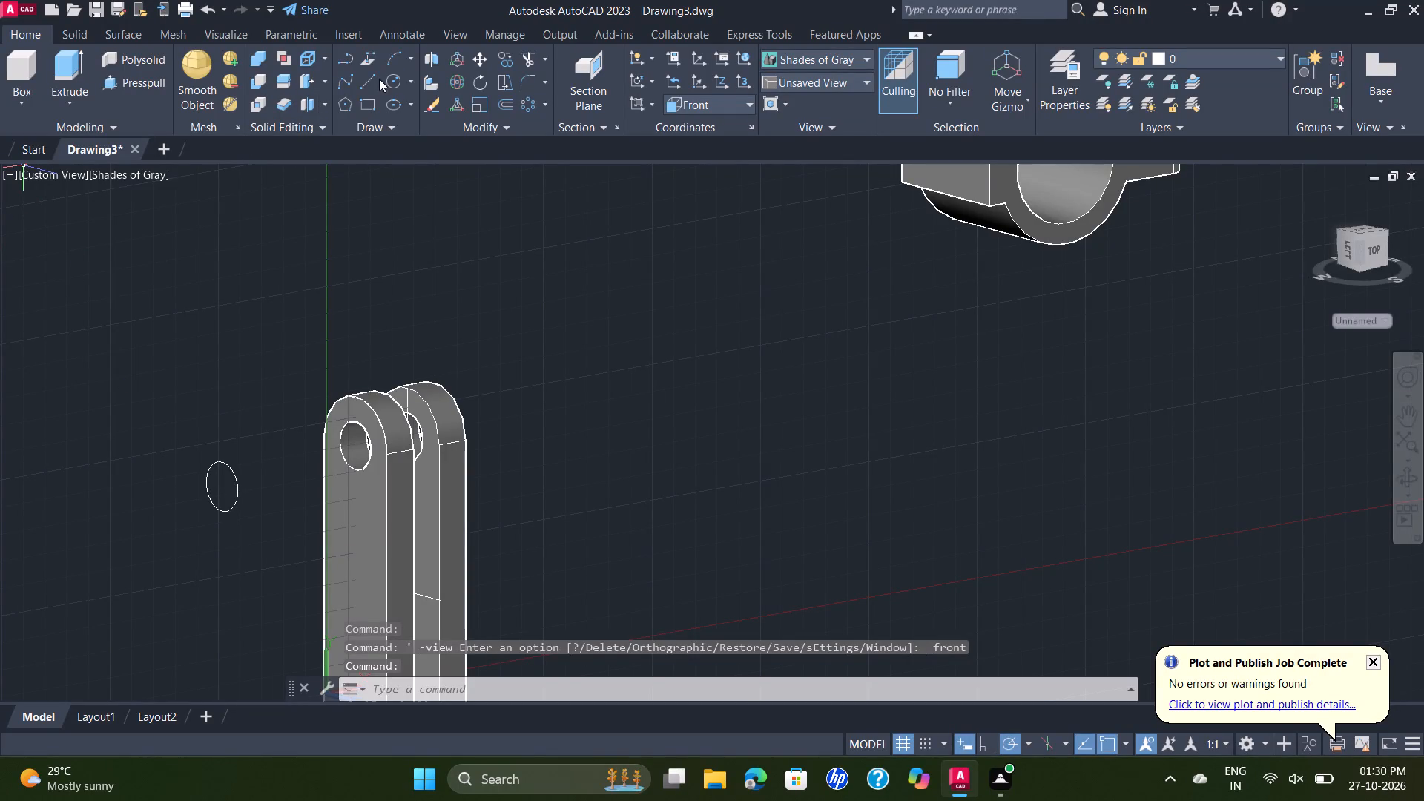
click(380, 70)
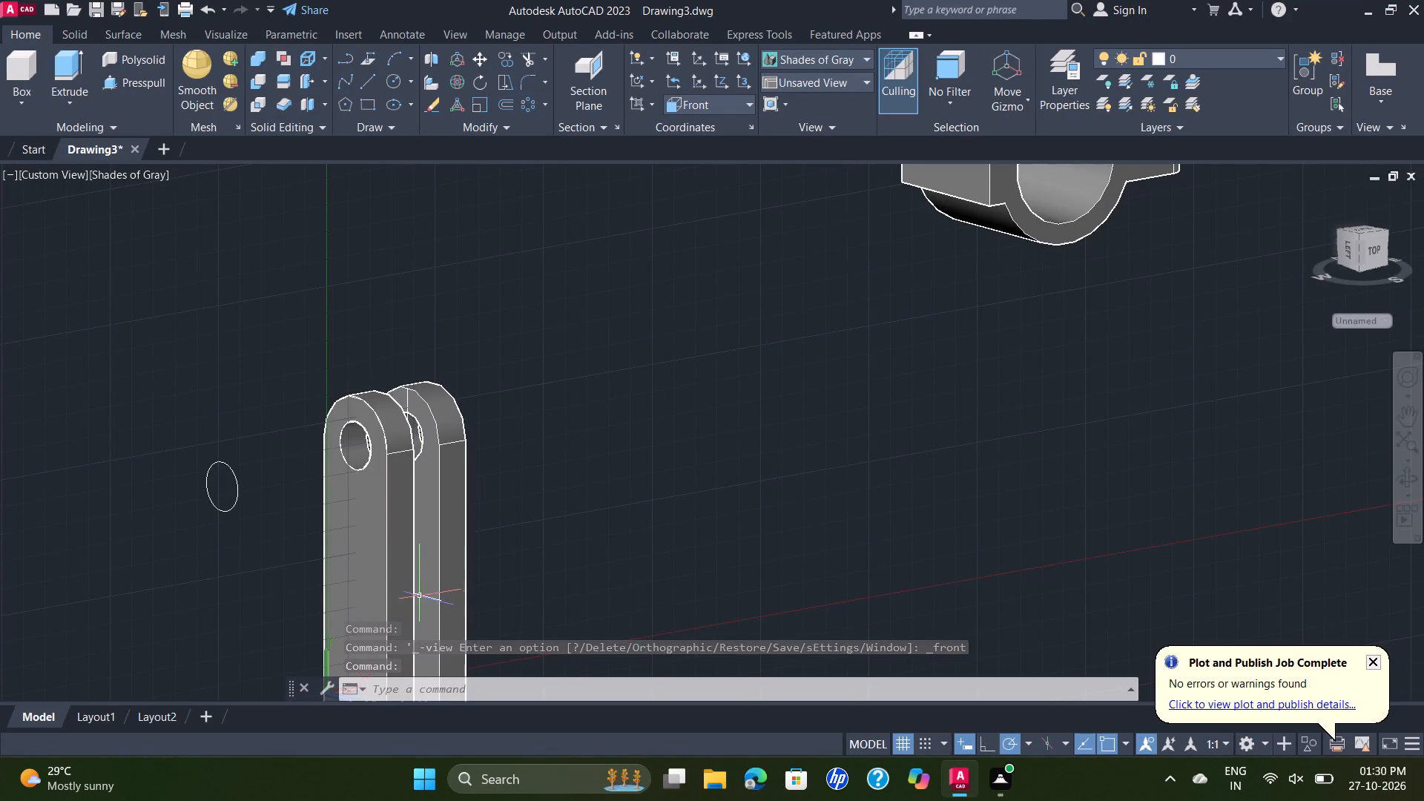
click(364, 81)
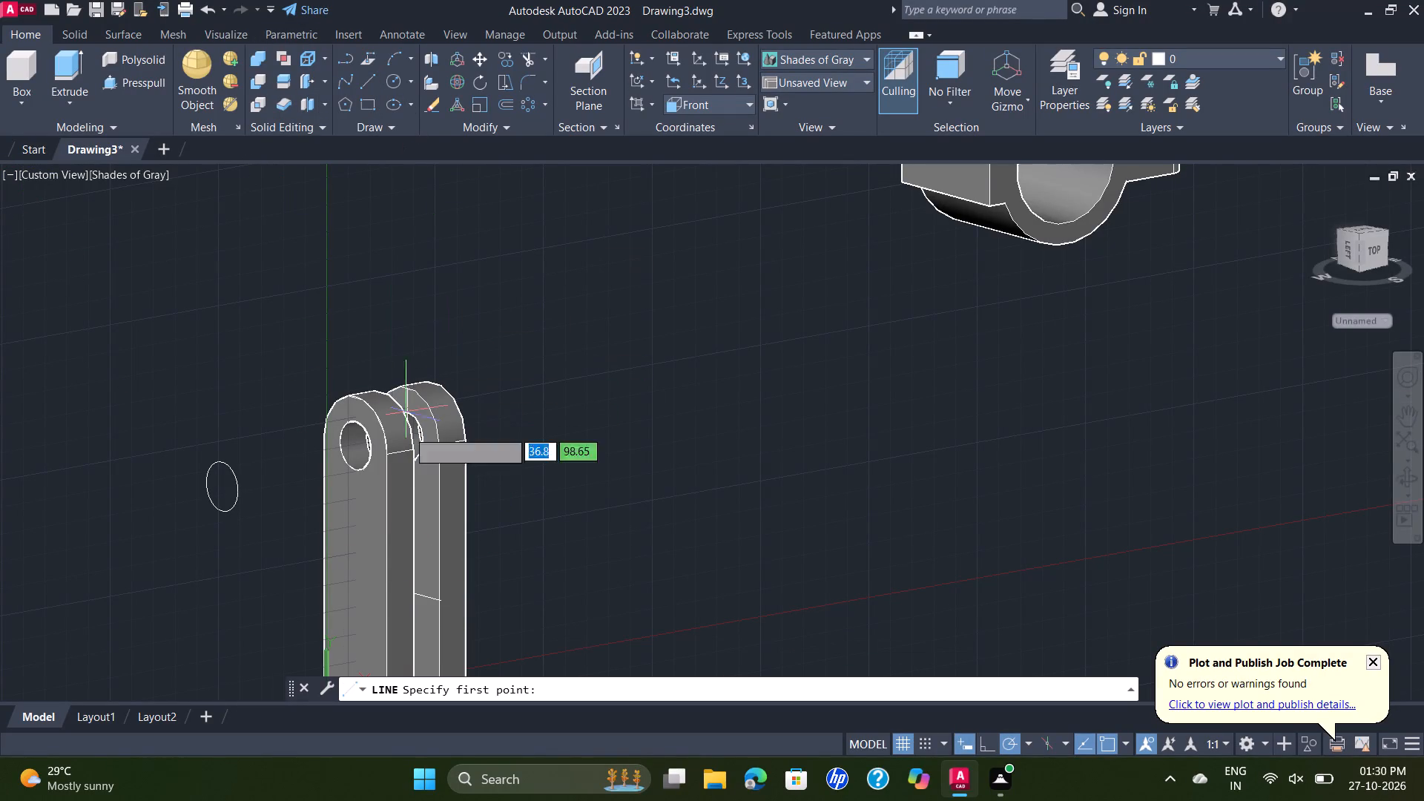
click(409, 597)
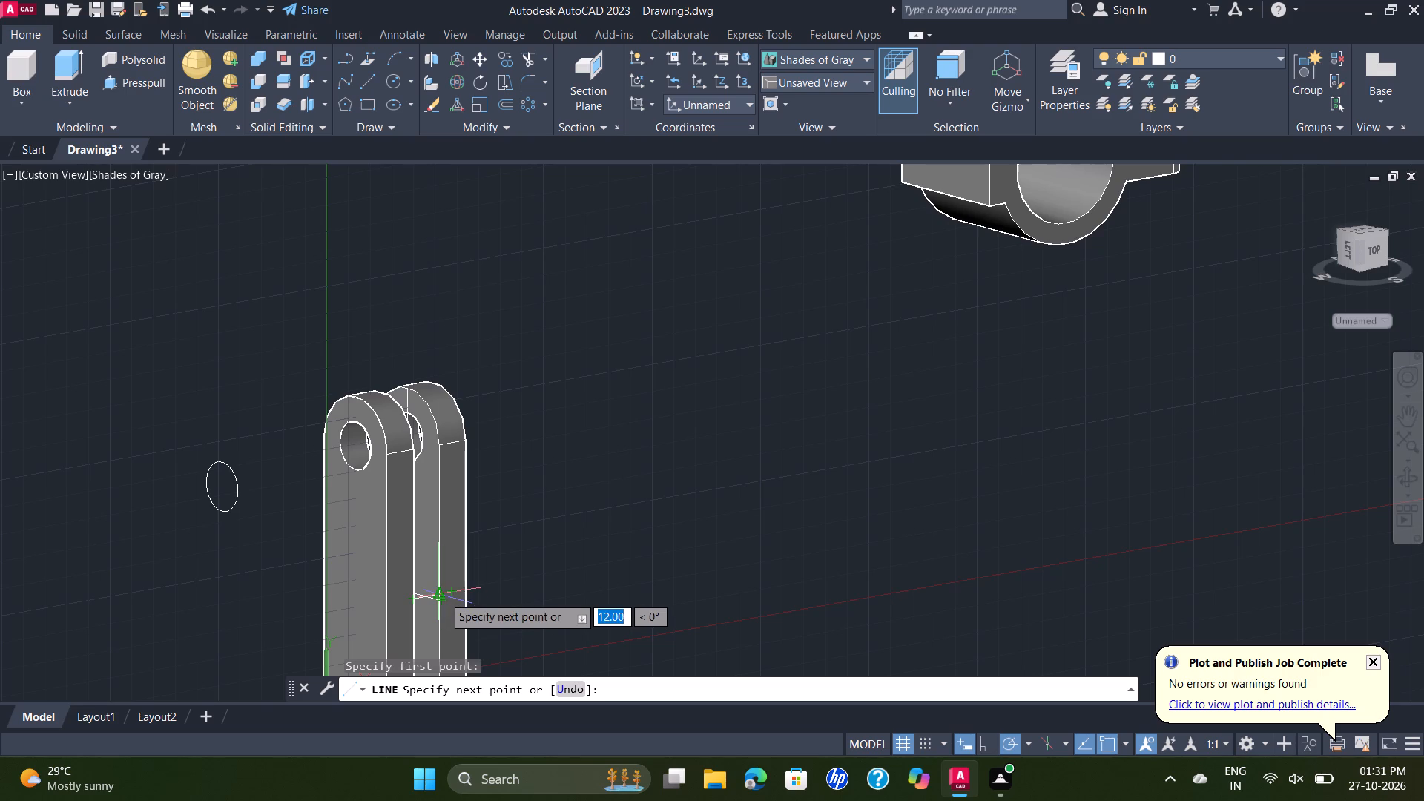
scroll(443, 596, up, 1)
click(443, 596)
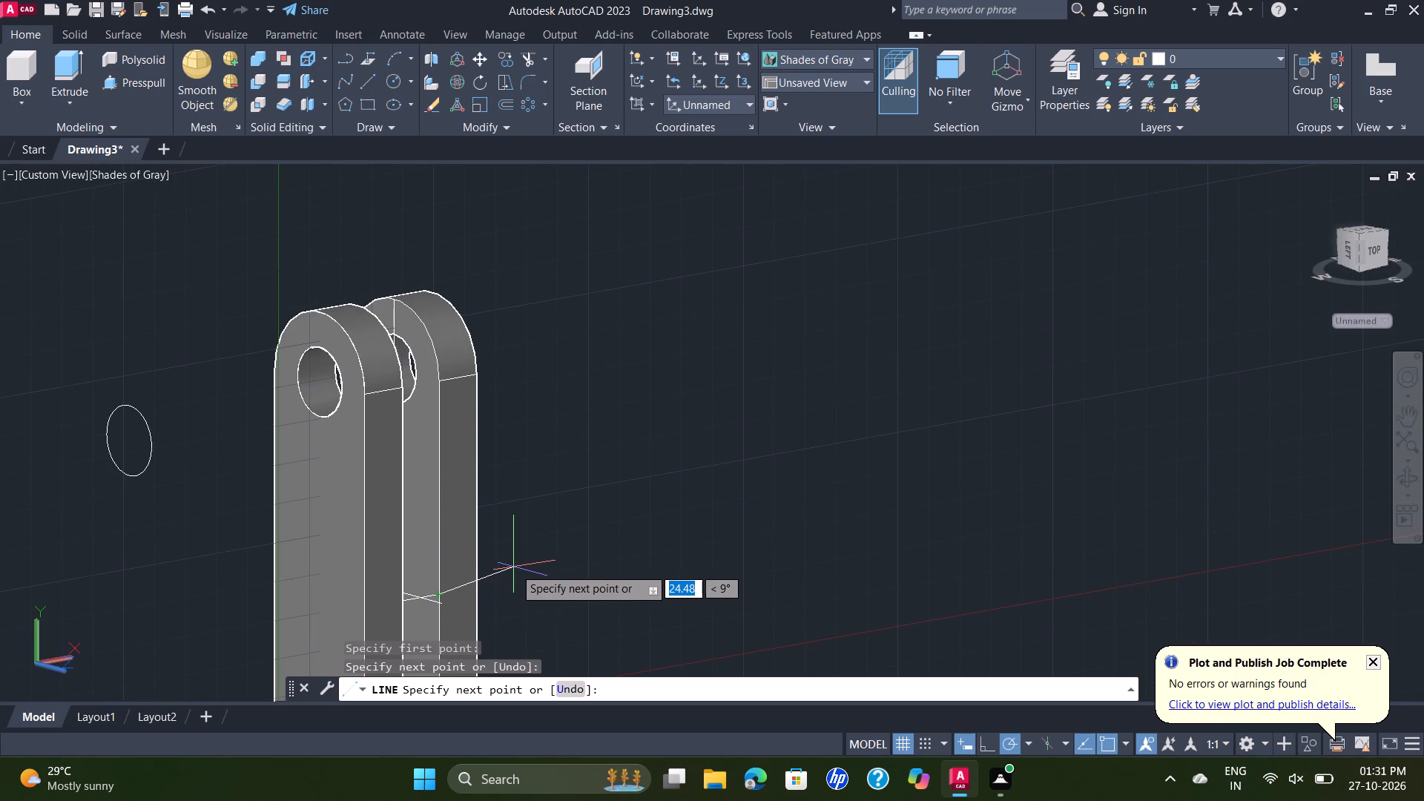
key(Escape)
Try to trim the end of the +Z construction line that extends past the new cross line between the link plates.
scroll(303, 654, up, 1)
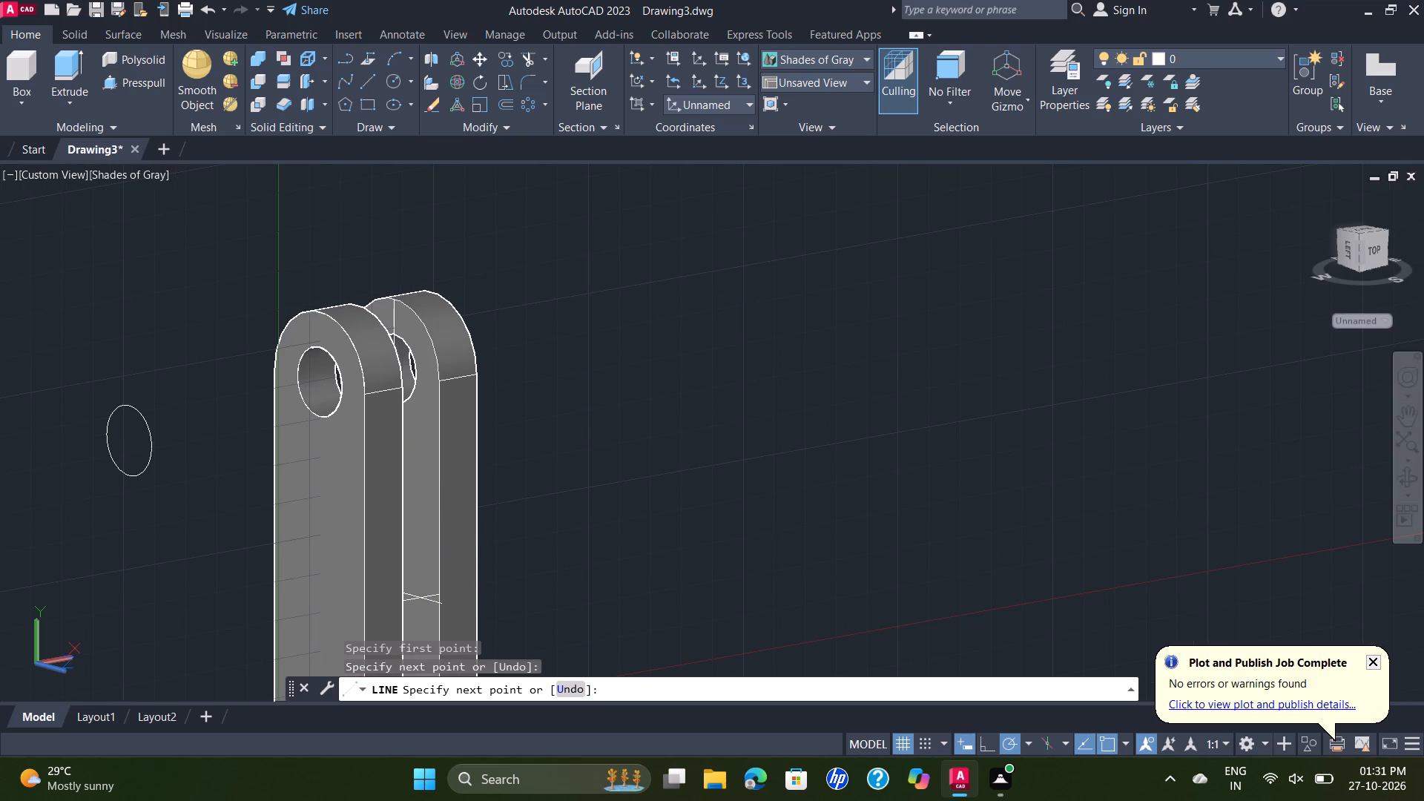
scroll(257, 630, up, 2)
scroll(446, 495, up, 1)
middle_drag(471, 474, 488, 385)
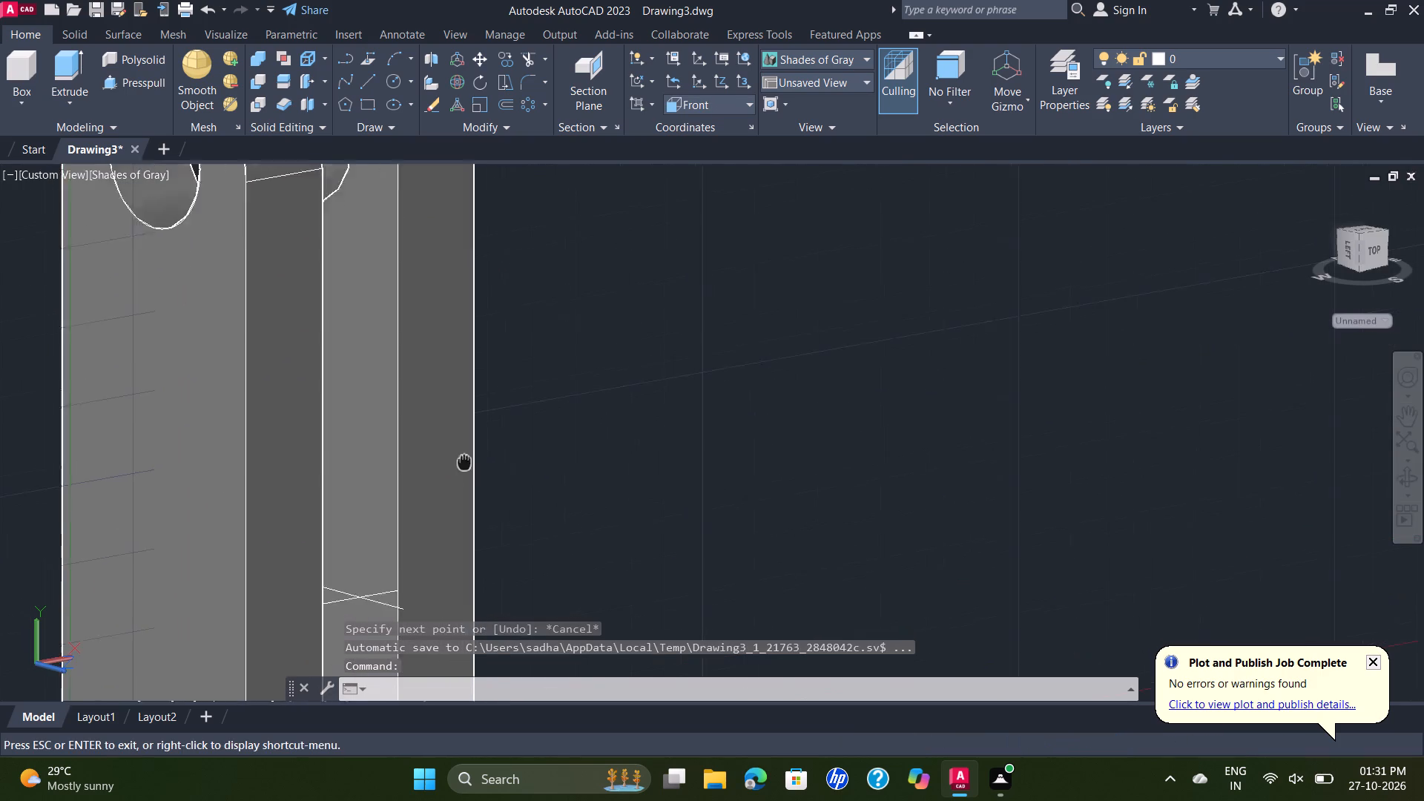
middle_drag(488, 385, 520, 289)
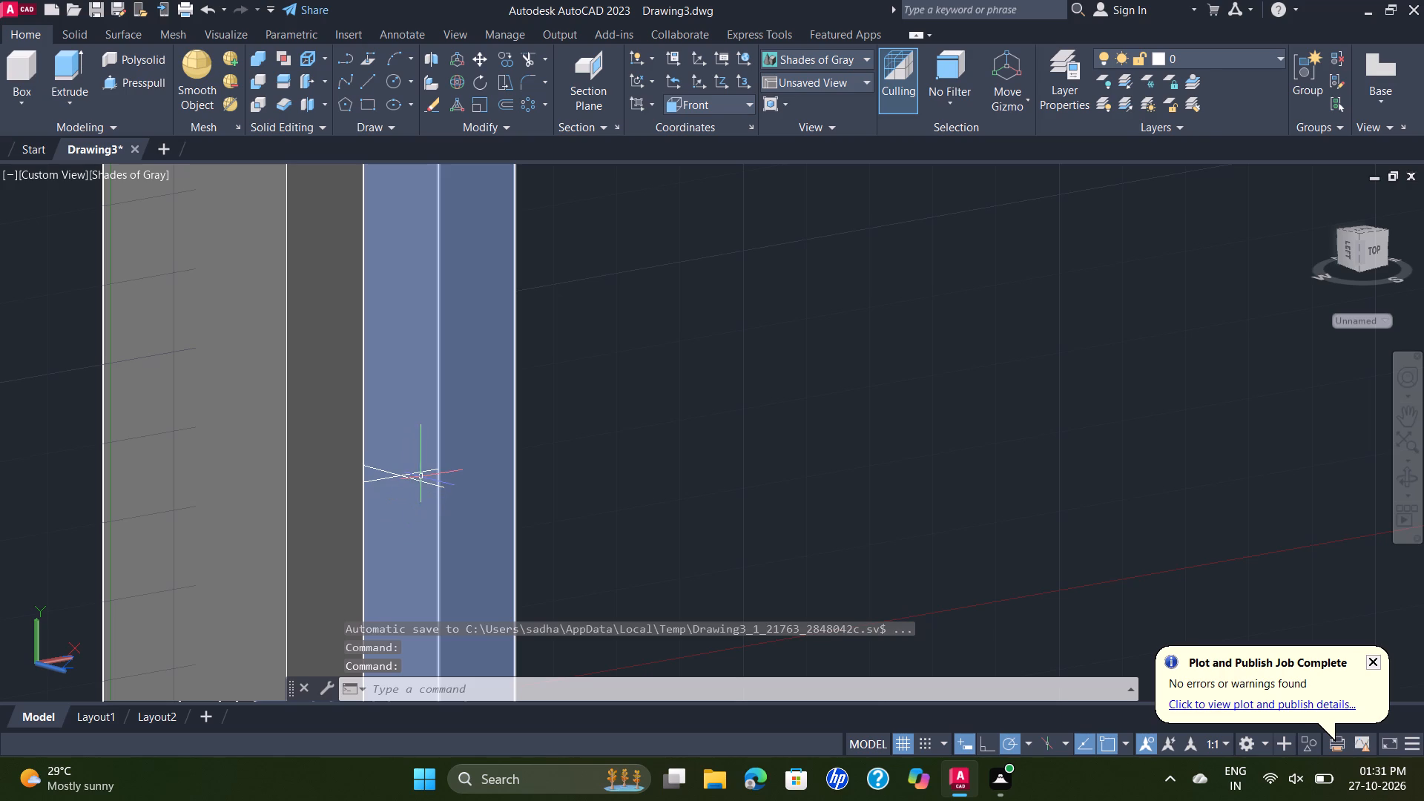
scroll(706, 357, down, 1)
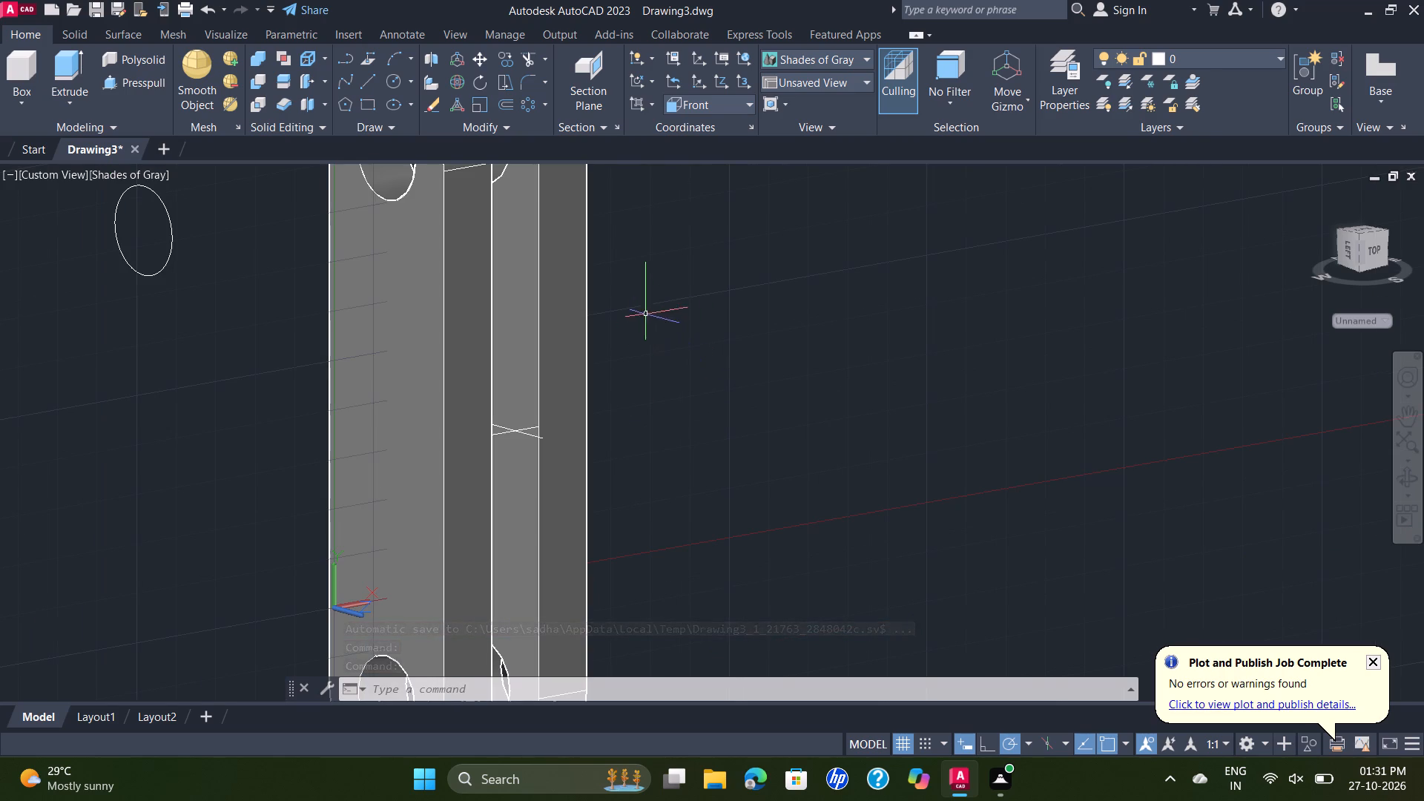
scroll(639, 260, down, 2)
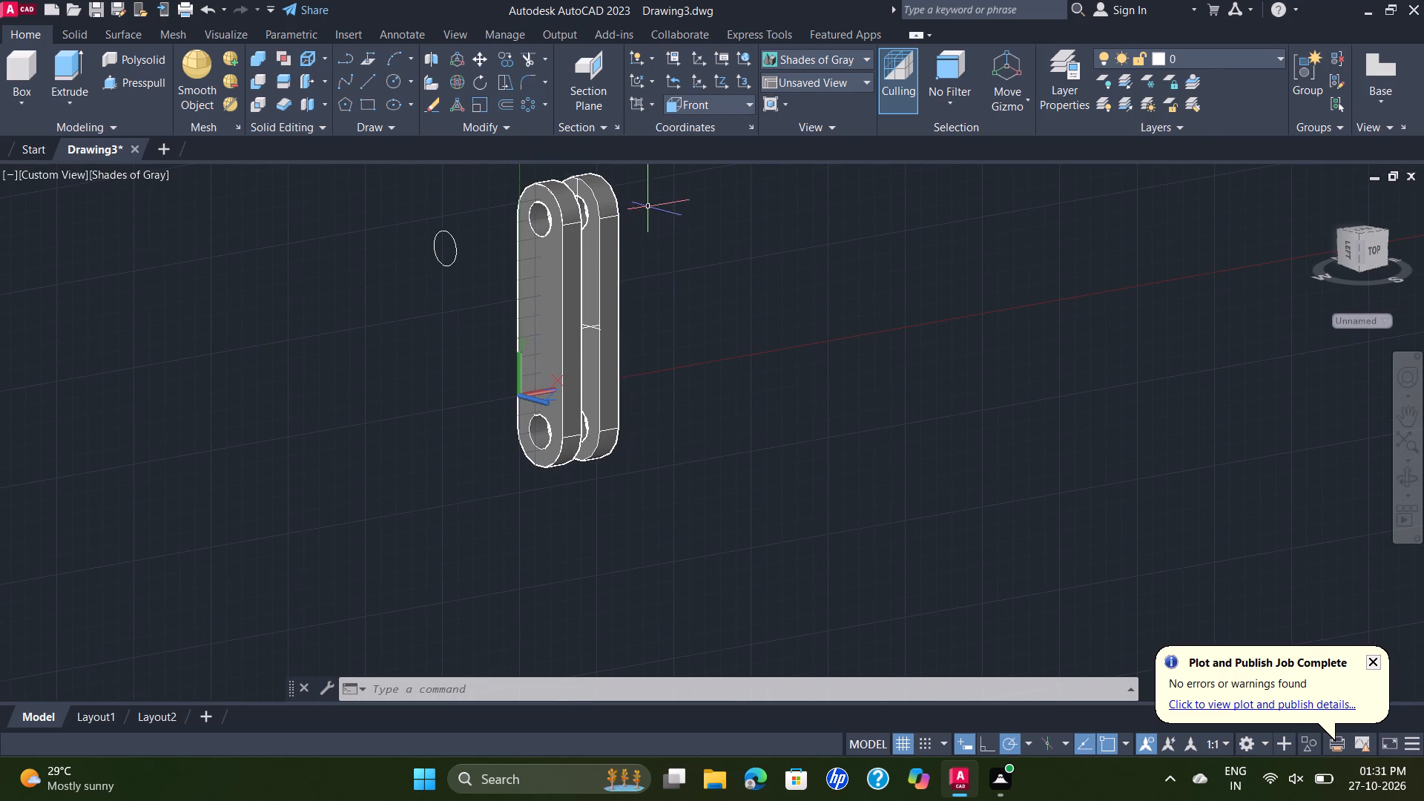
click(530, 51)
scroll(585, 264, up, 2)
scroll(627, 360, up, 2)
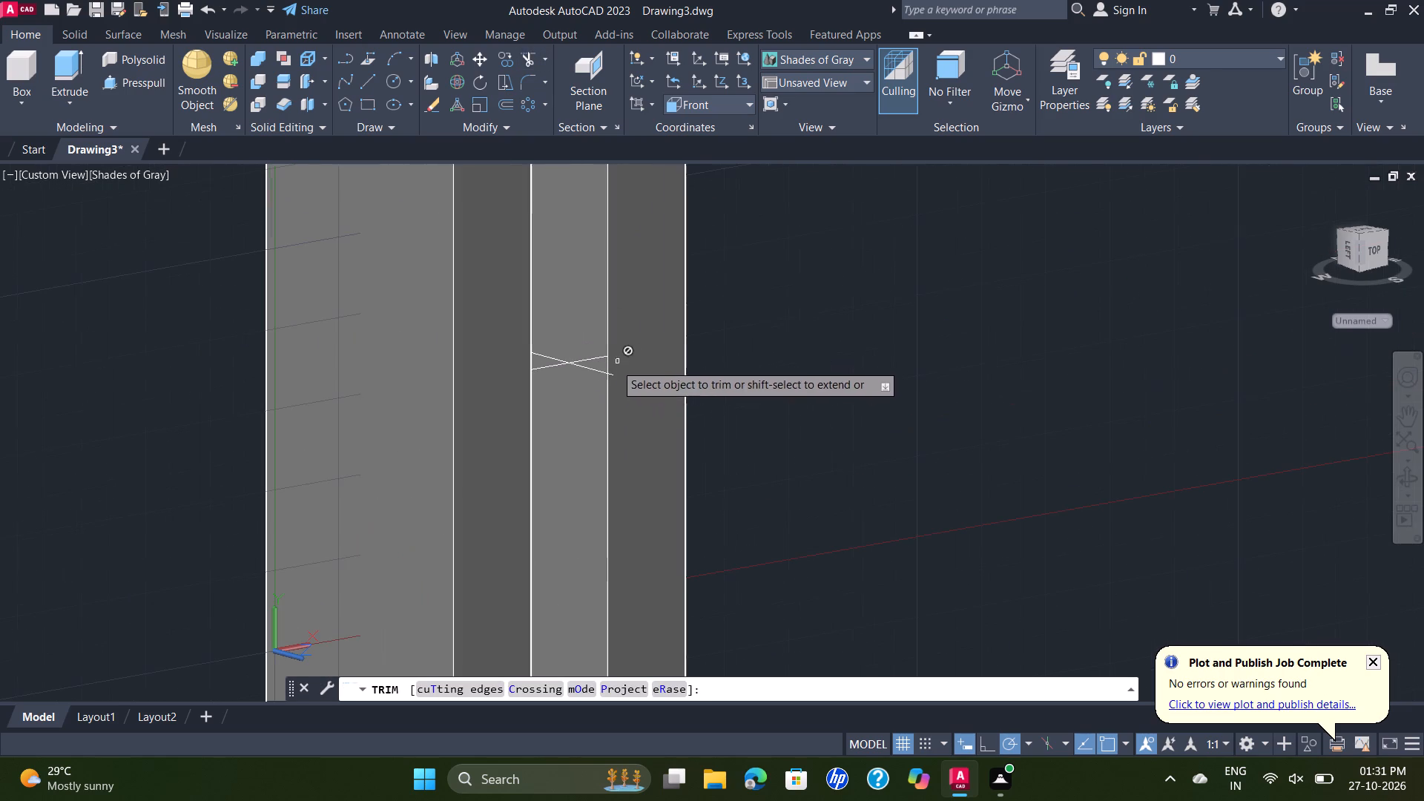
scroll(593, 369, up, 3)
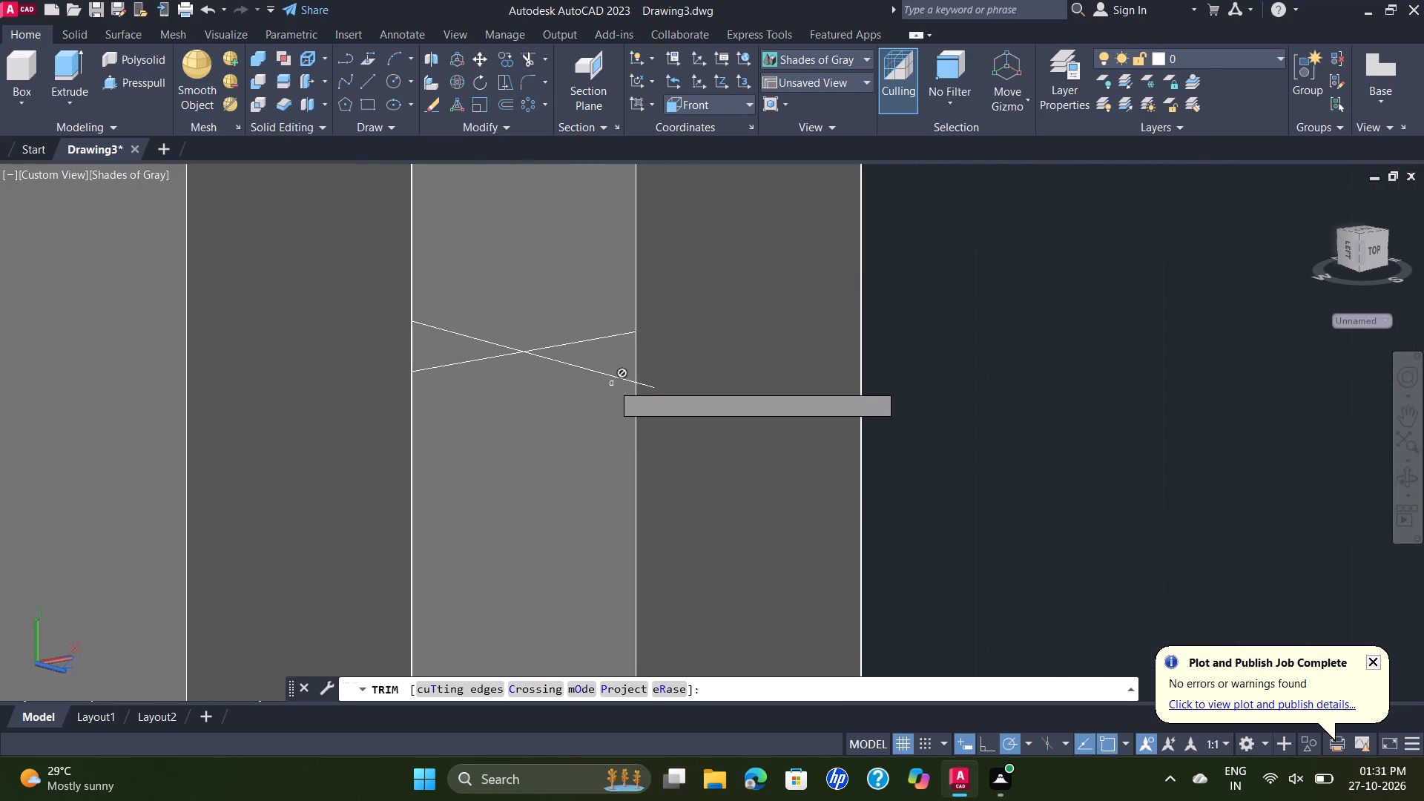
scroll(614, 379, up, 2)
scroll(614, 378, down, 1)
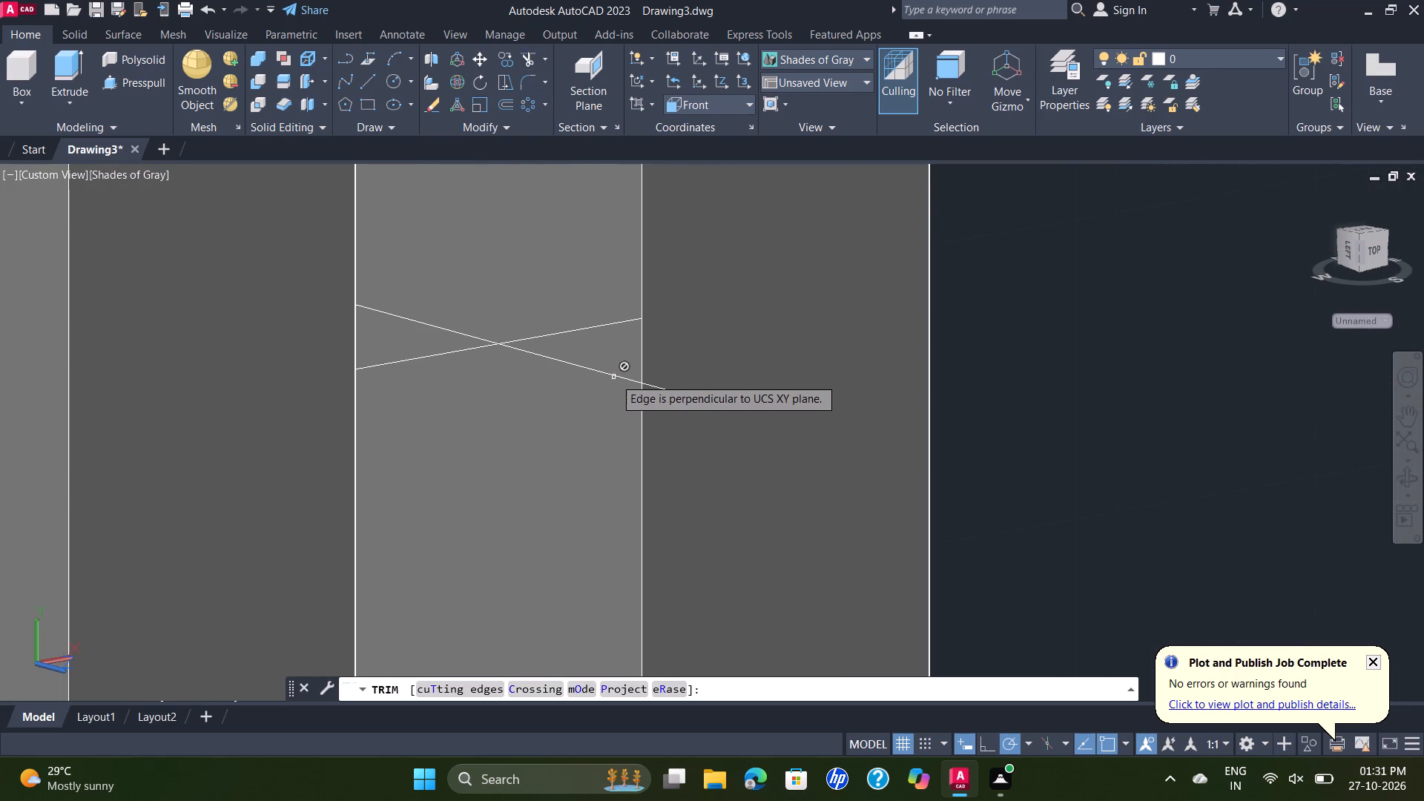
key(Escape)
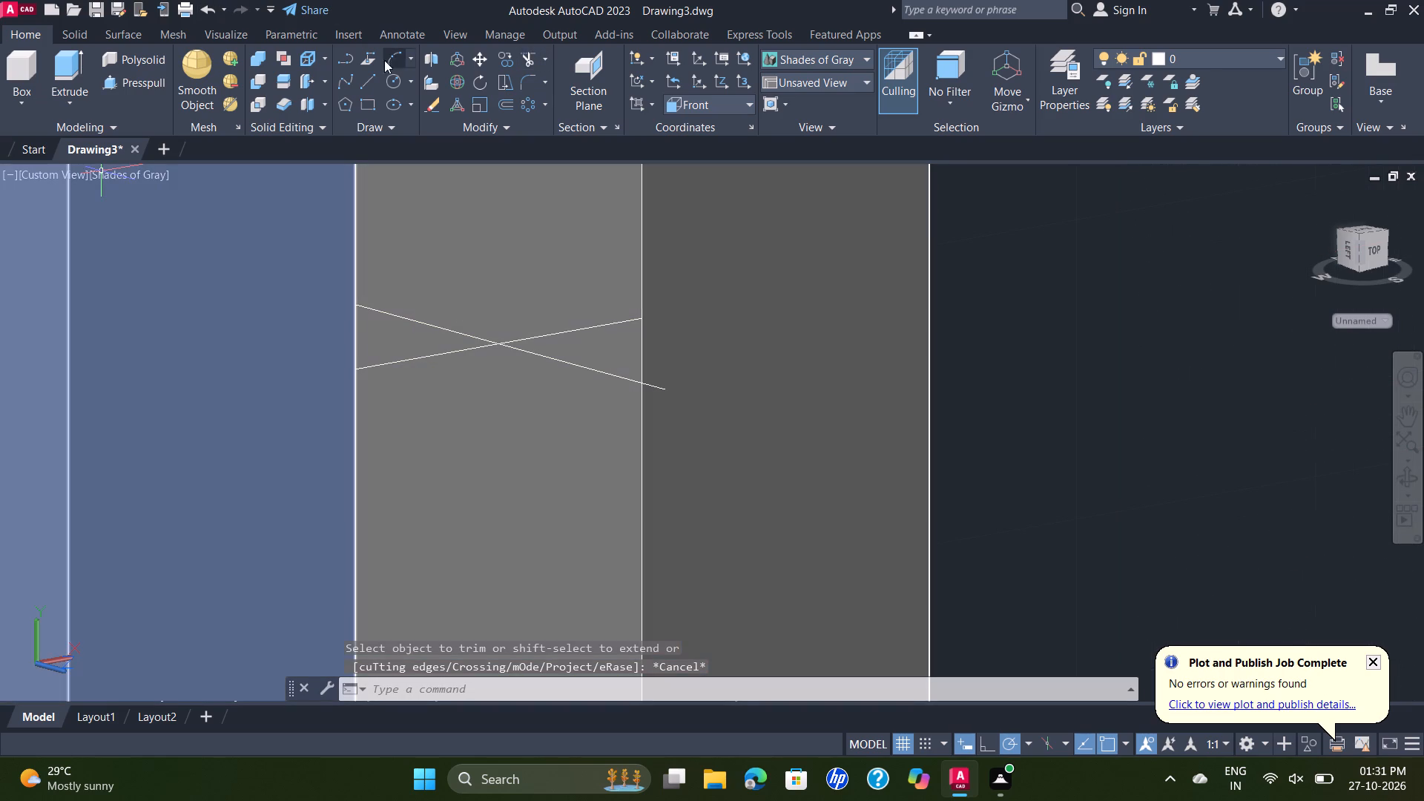
Draw a 36-unit line between the link plates, from the new cross line's midpoint to the original connecting line's midpoint.
click(368, 75)
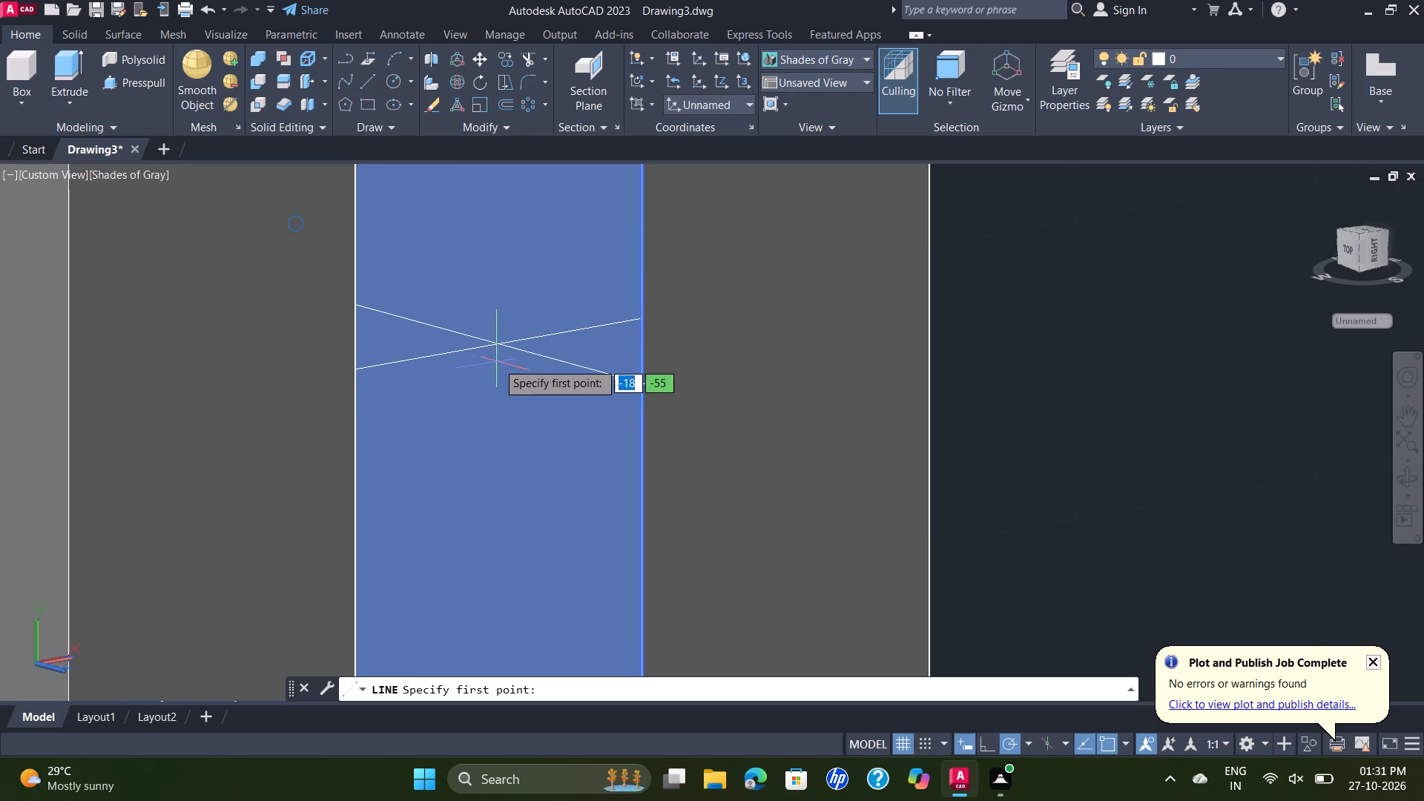
click(495, 346)
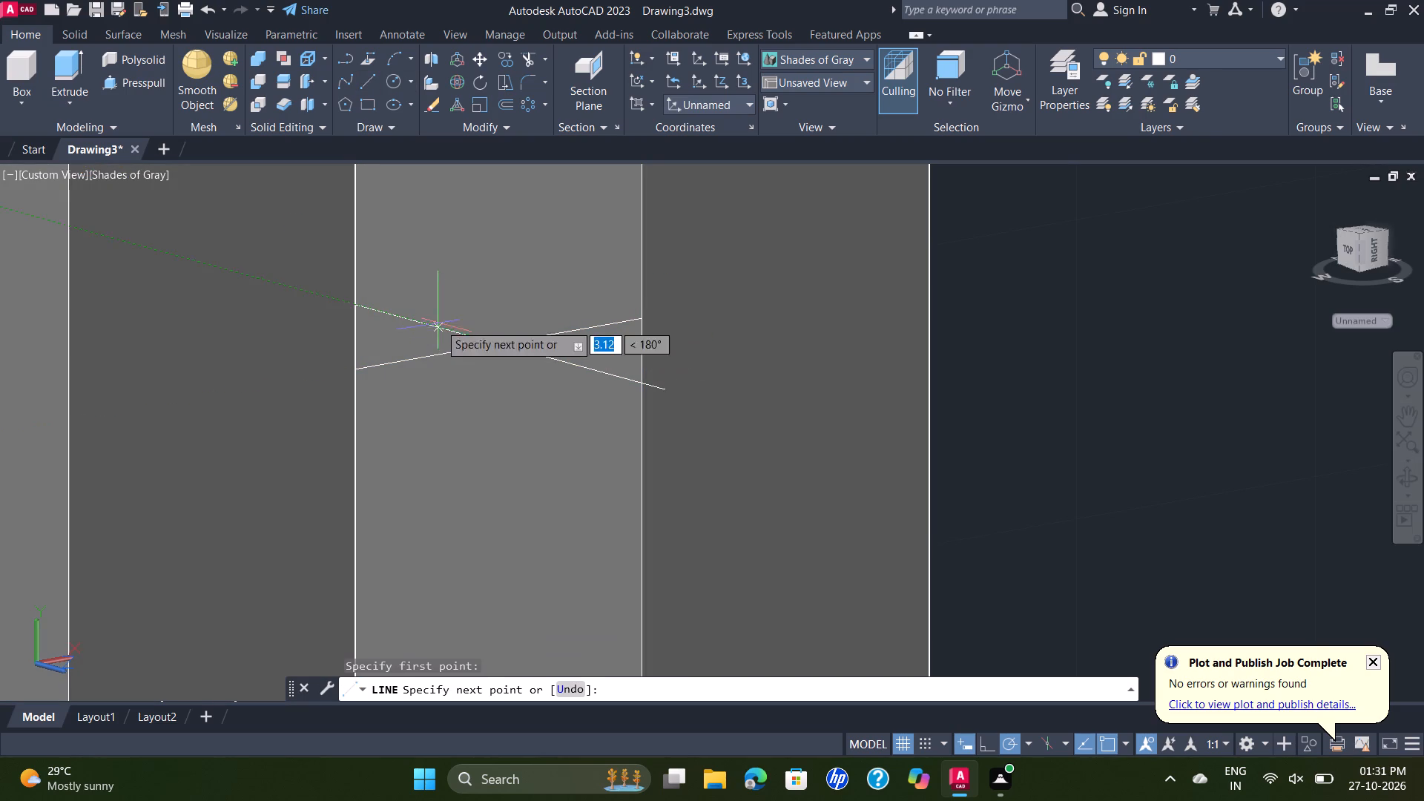
shift+middle_drag(472, 317, 434, 445)
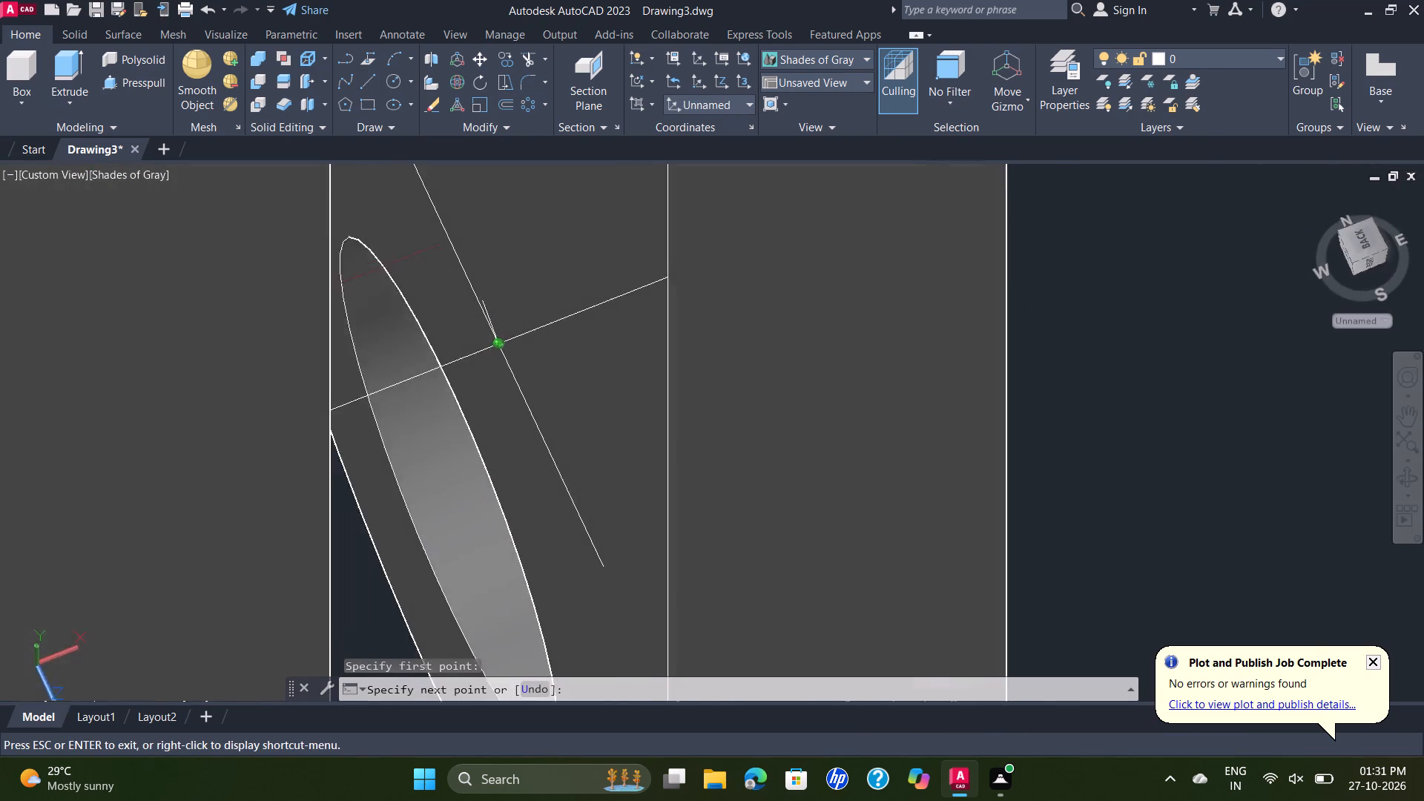
shift+middle_drag(434, 445, 416, 379)
scroll(373, 240, down, 5)
shift+middle_drag(396, 239, 362, 285)
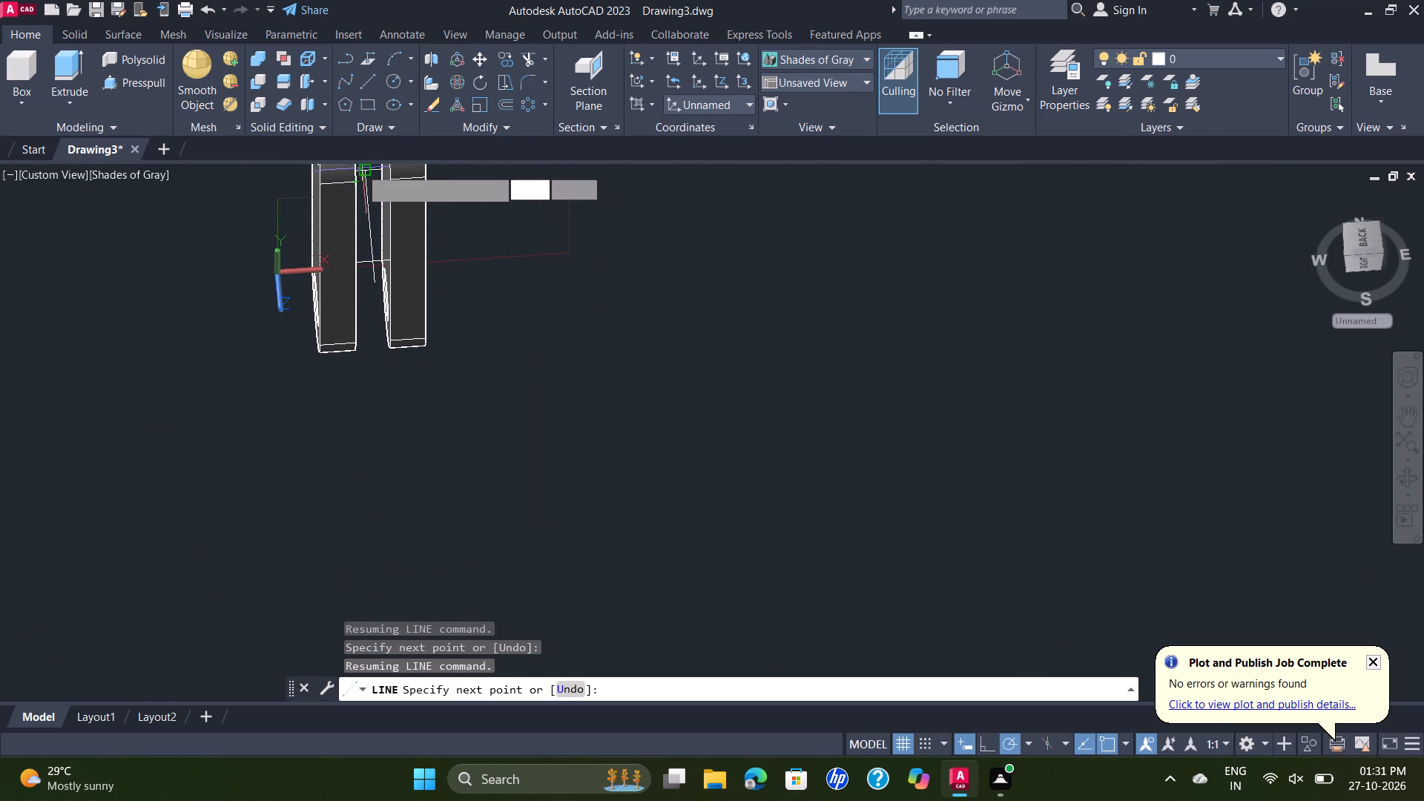
scroll(360, 168, up, 5)
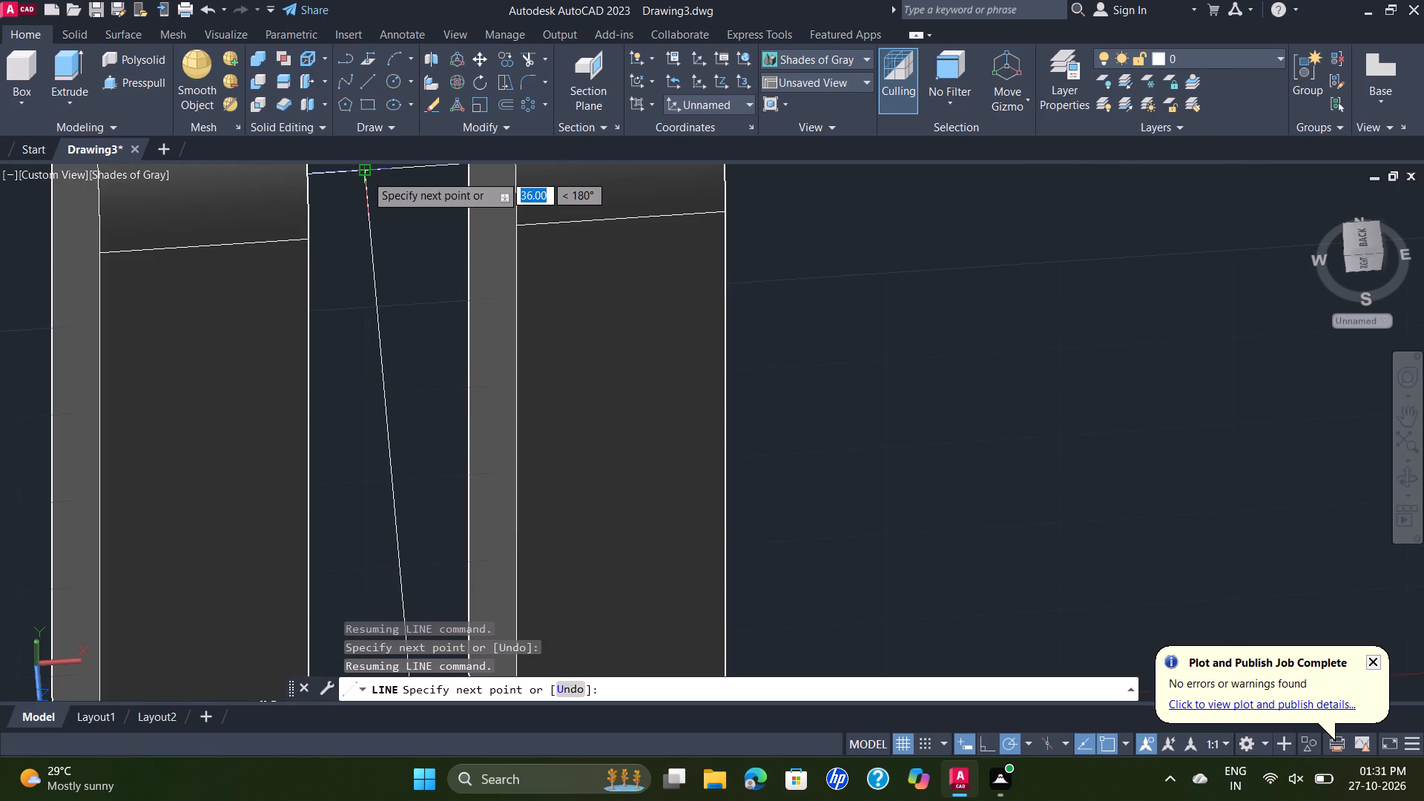
click(366, 174)
key(Escape)
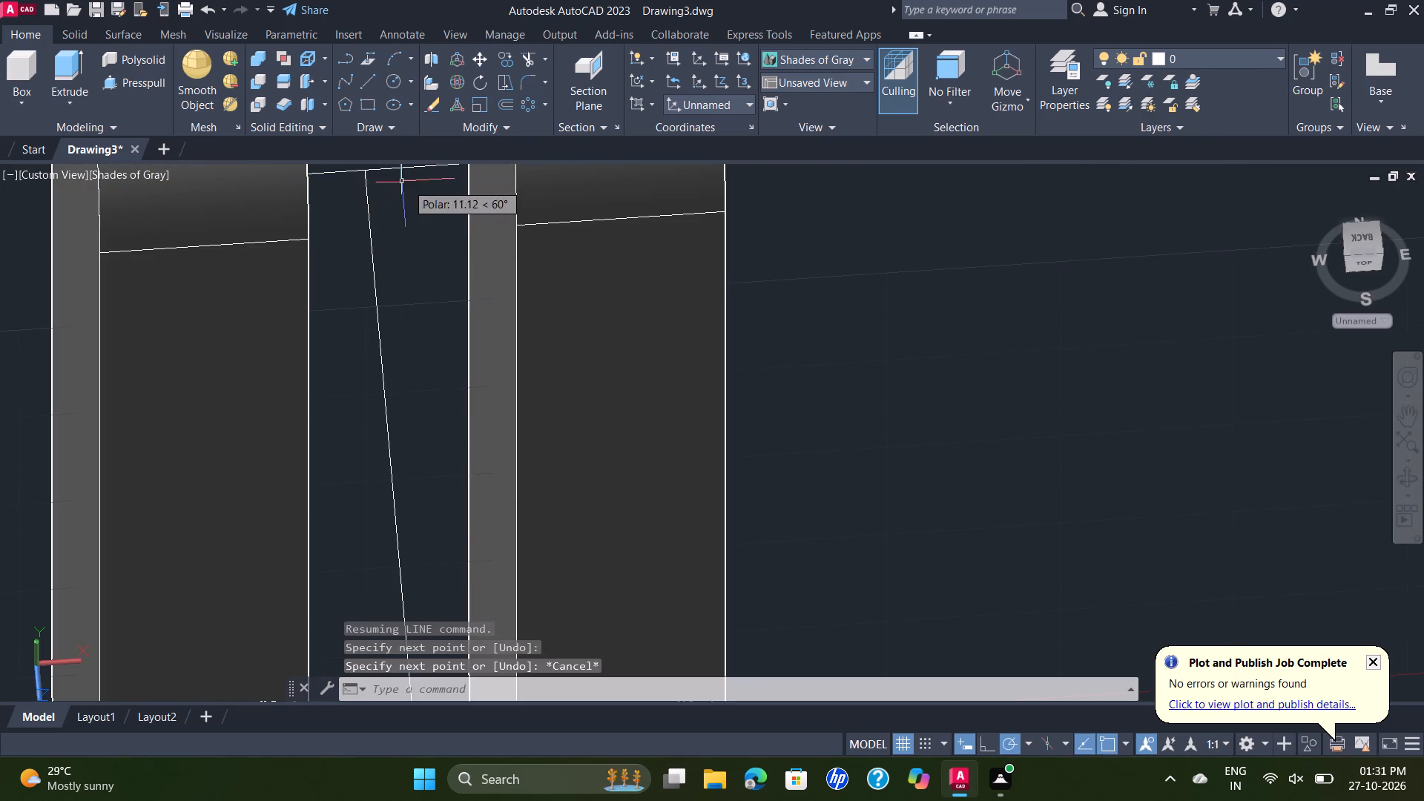
Delete the overlong +Z construction line between the link plates, keeping the 36-unit line.
scroll(445, 213, down, 1)
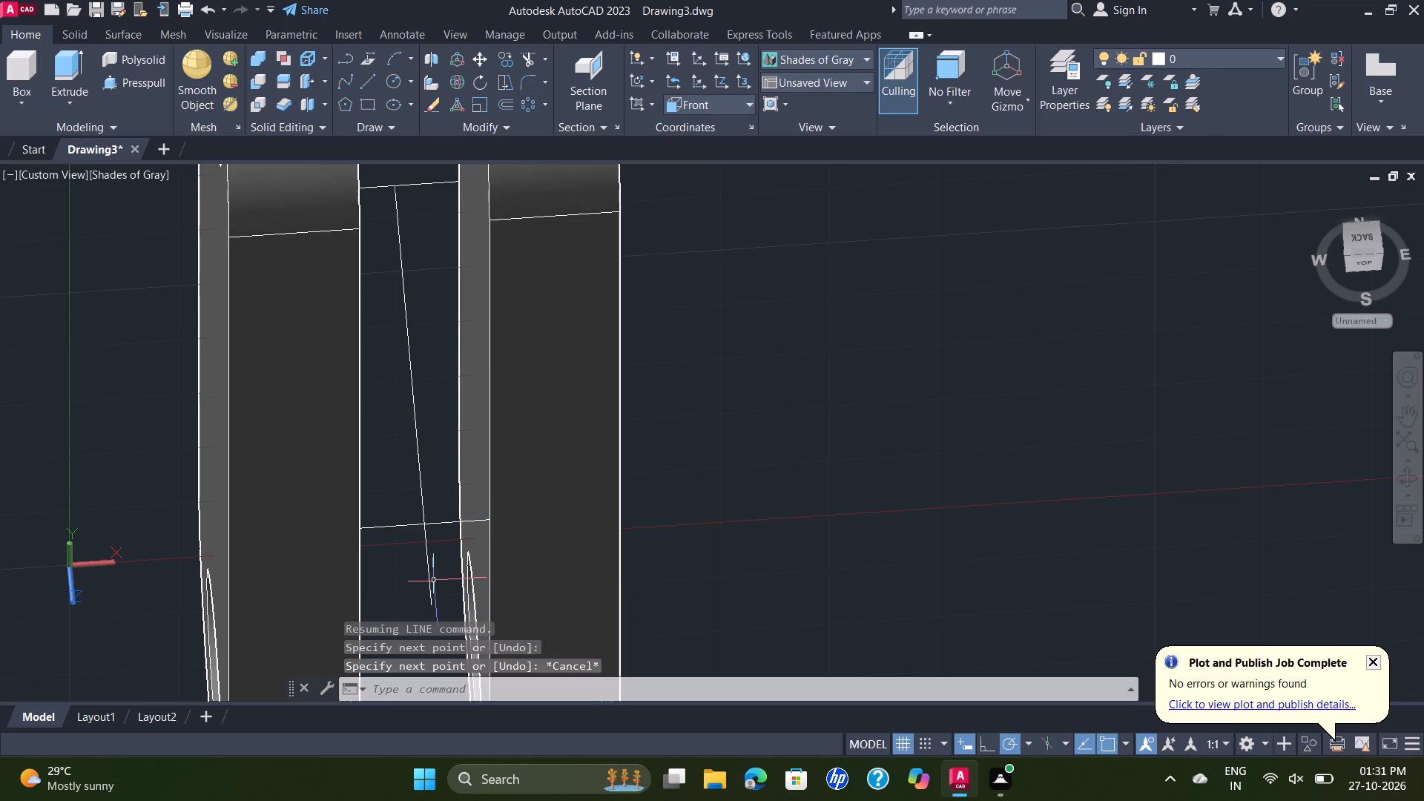
click(428, 578)
key(Delete)
key(Delete)
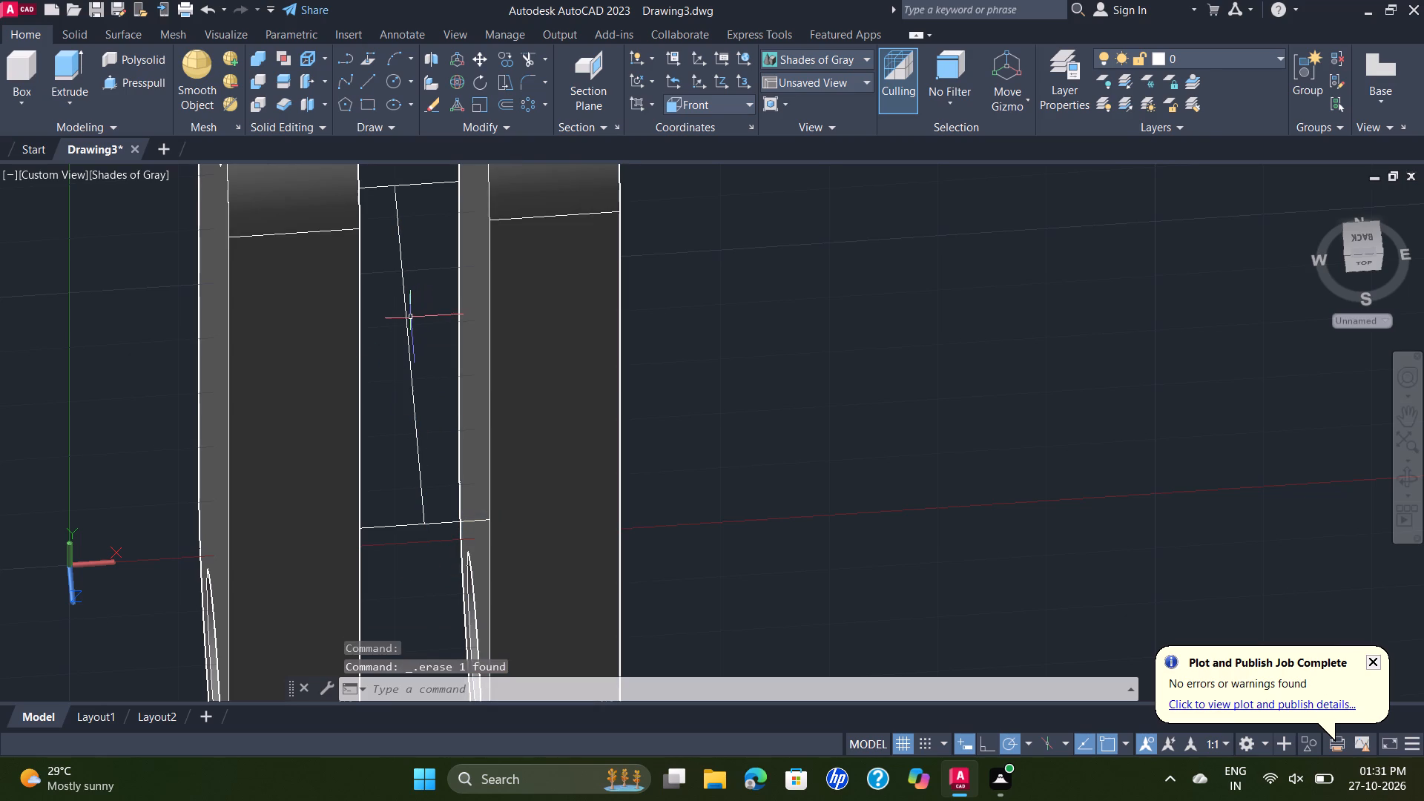
Move both link plates with their selected construction lines from the 36-unit line's midpoint onto the construction line in the clamp's bore.
scroll(718, 266, down, 1)
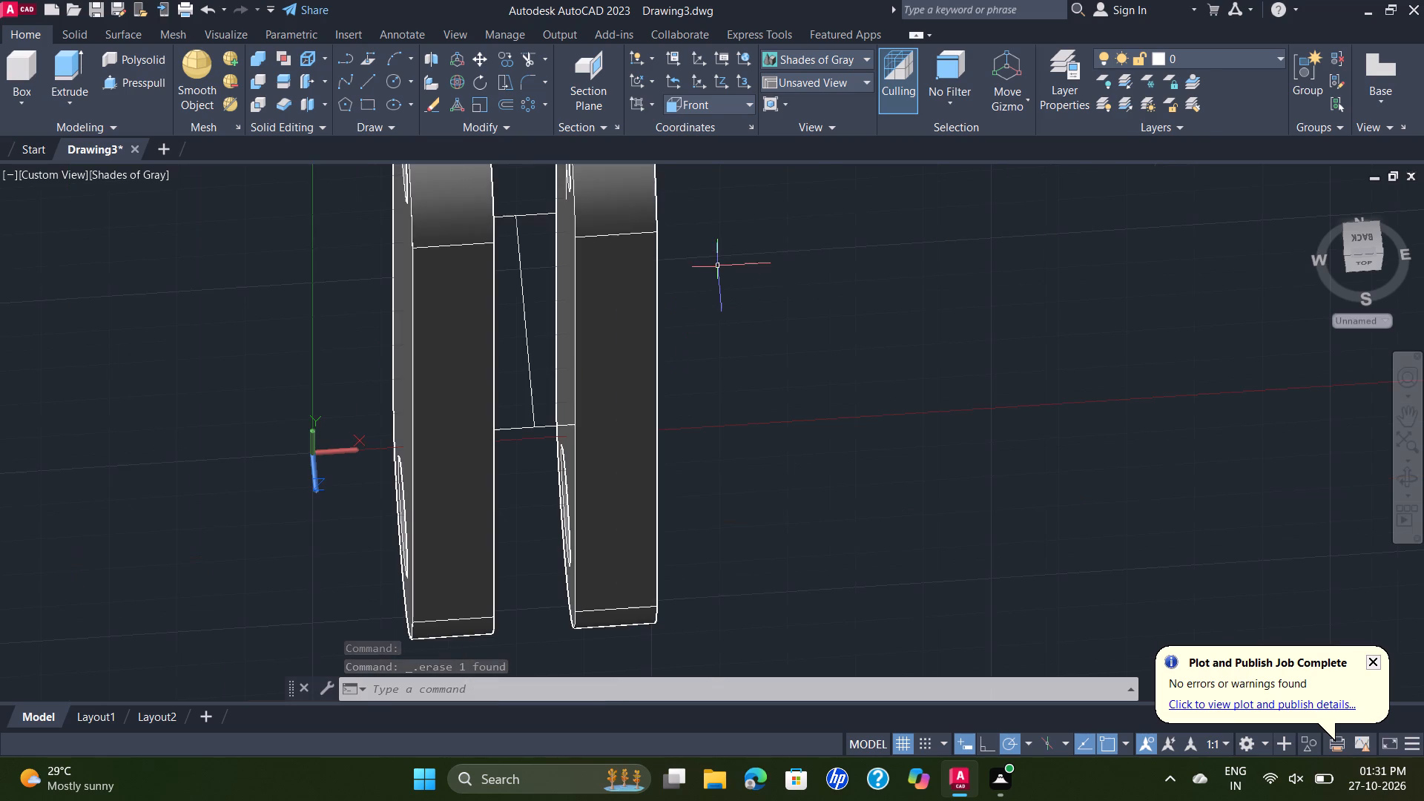
click(754, 251)
click(398, 453)
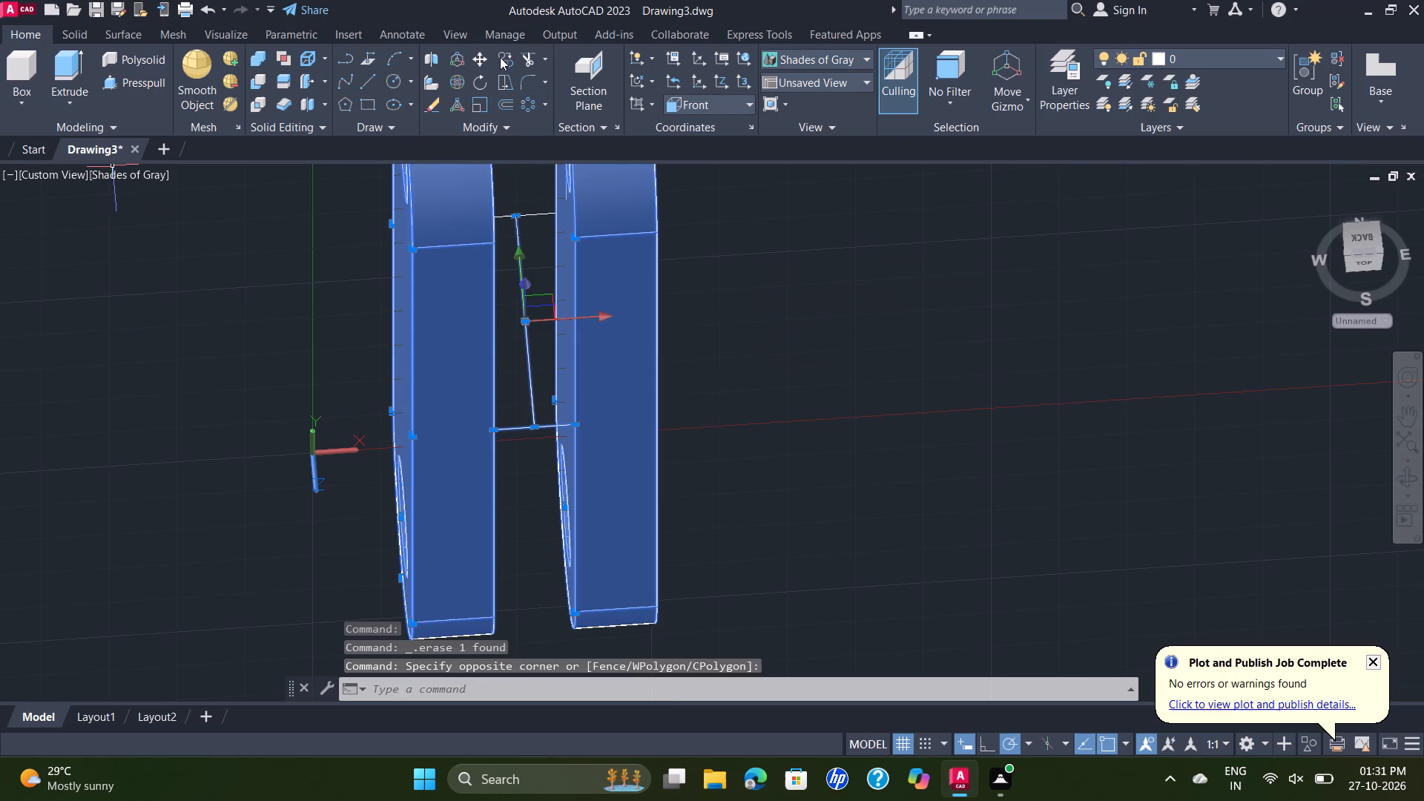
click(480, 53)
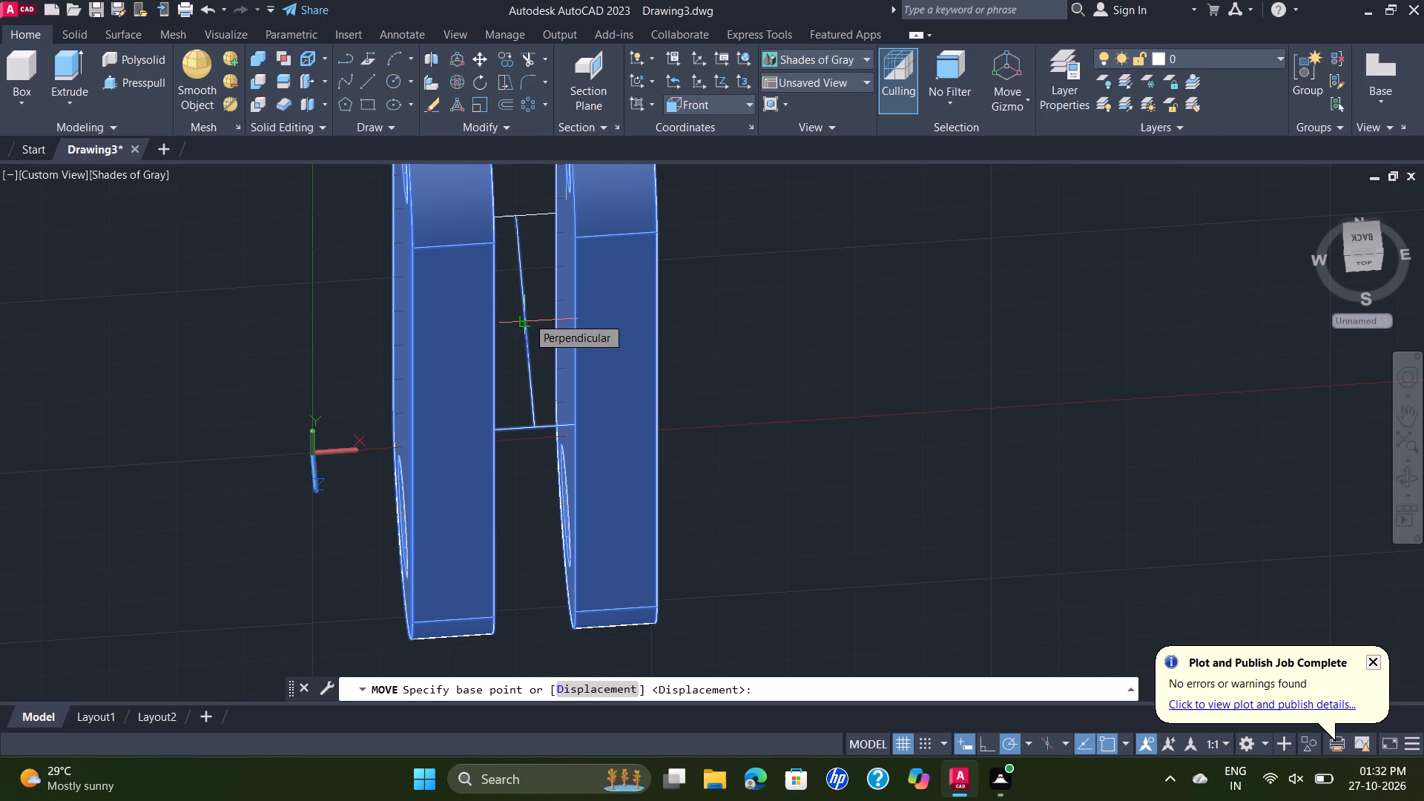
click(527, 317)
scroll(828, 231, down, 3)
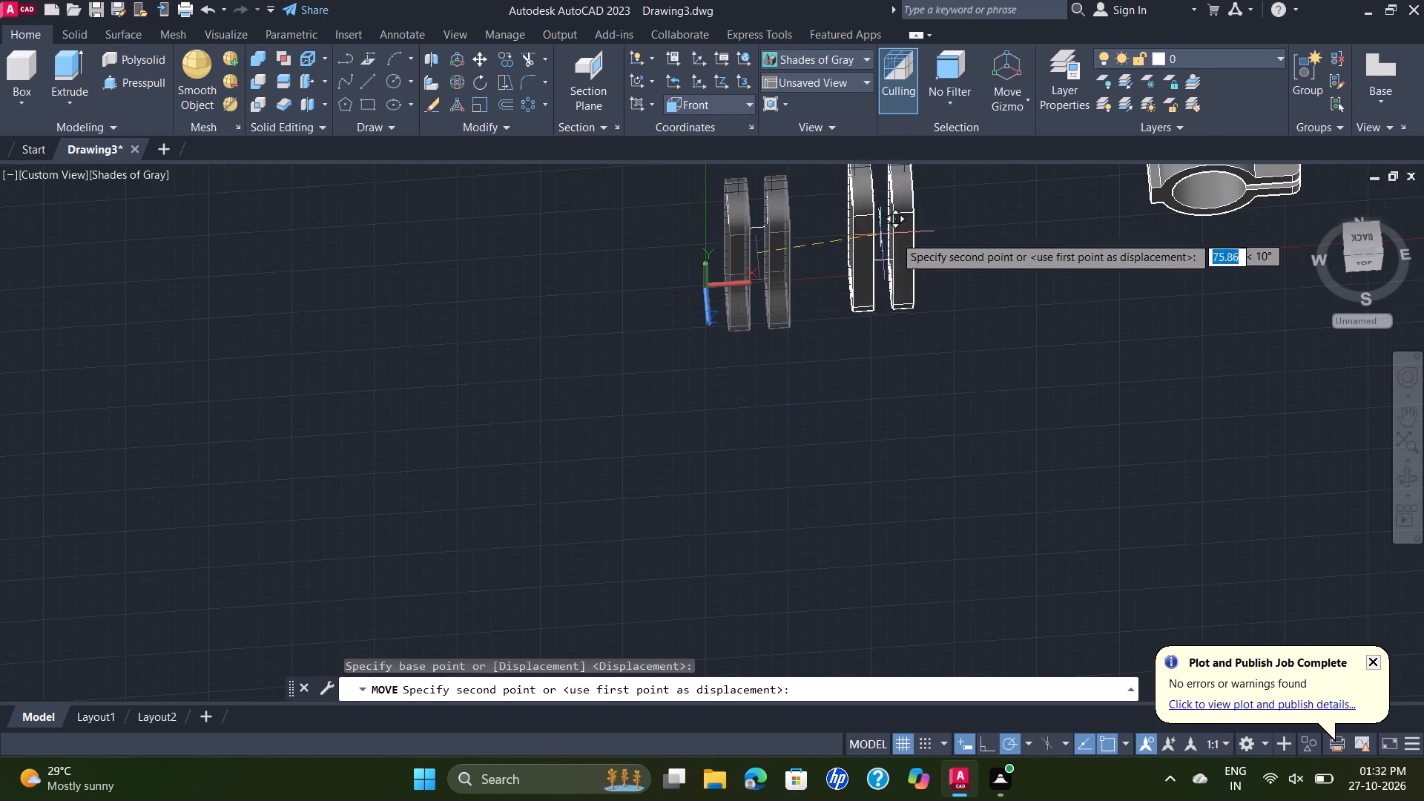
middle_drag(939, 244, 711, 412)
scroll(976, 319, up, 3)
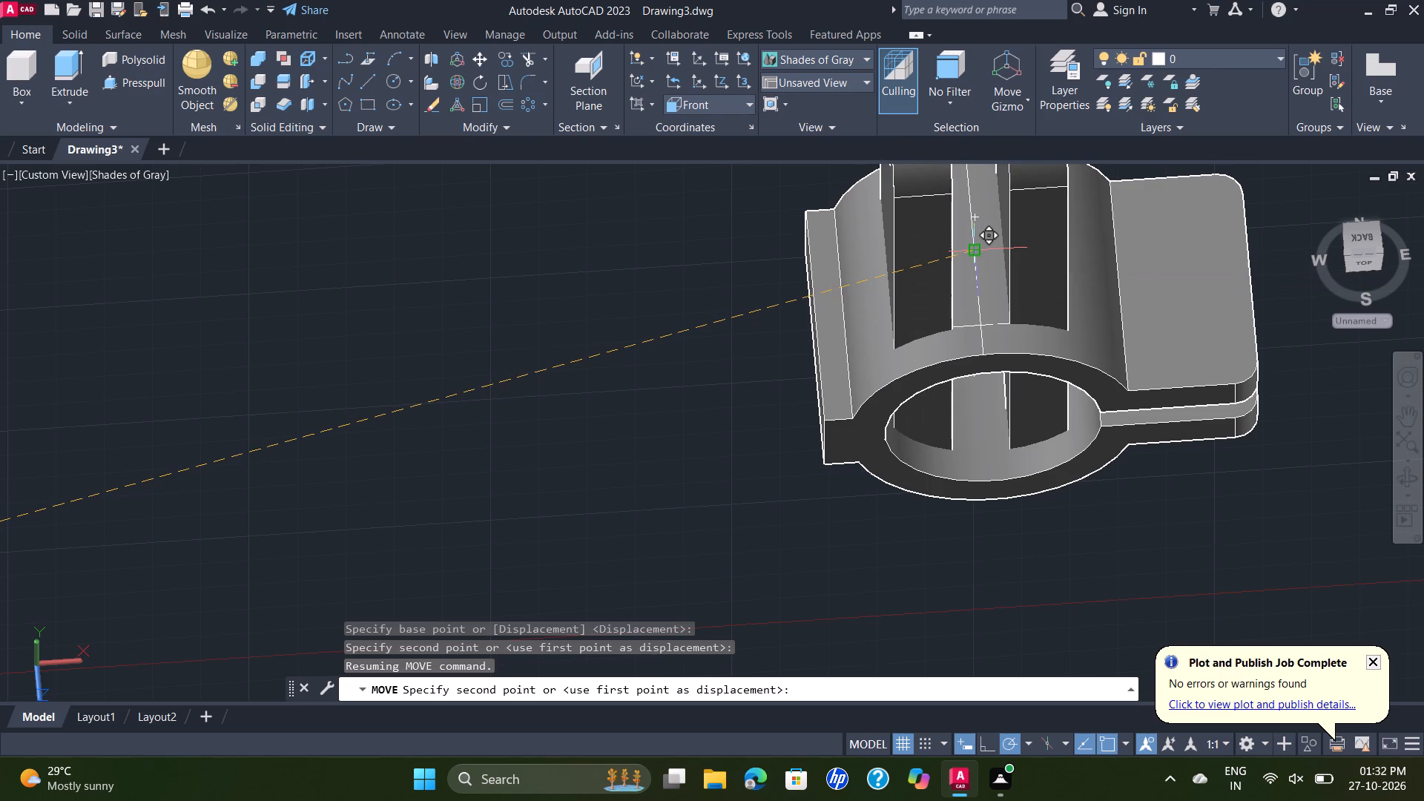
click(971, 249)
Delete the leftover loose construction geometry near the origin where the link plates previously stood.
scroll(1179, 217, down, 1)
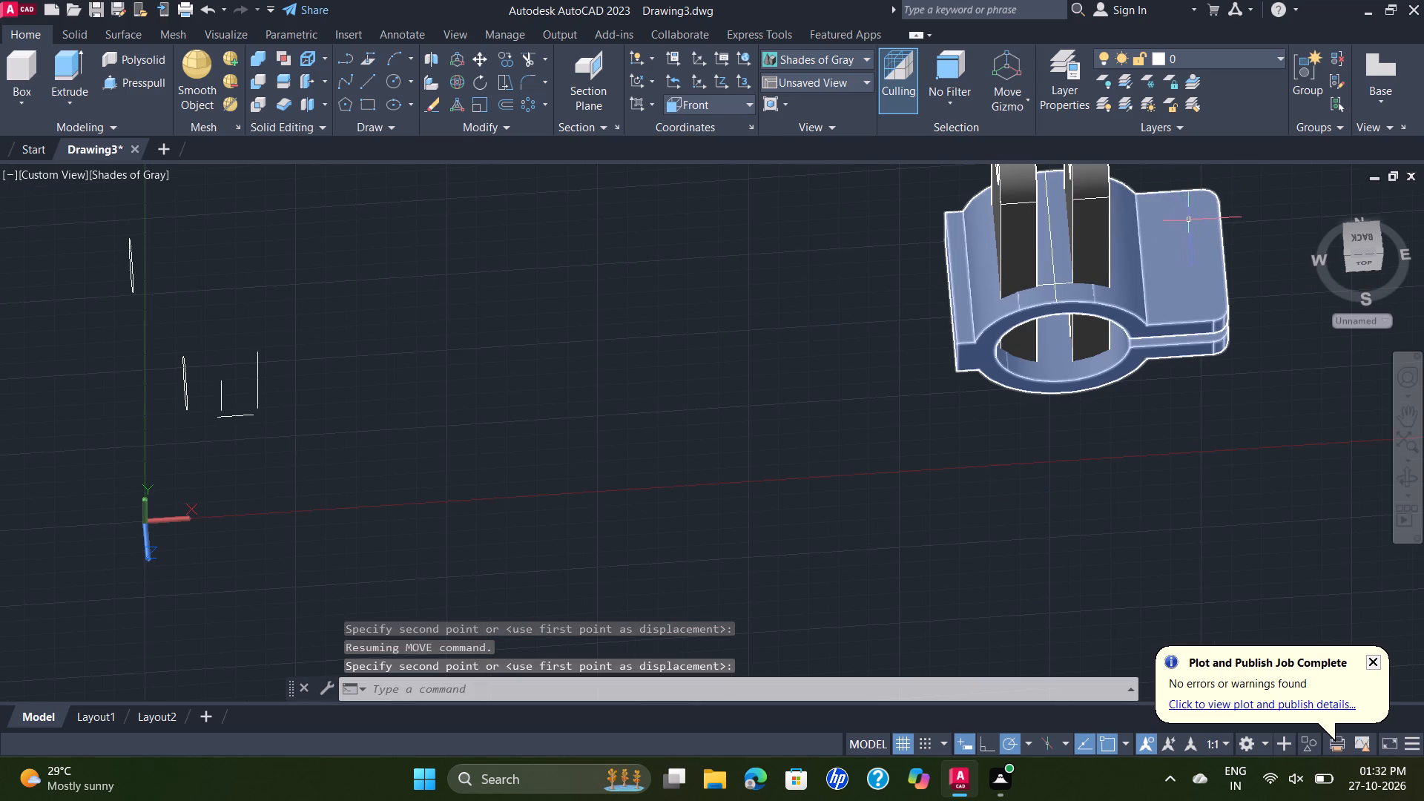
middle_drag(1194, 220, 1113, 260)
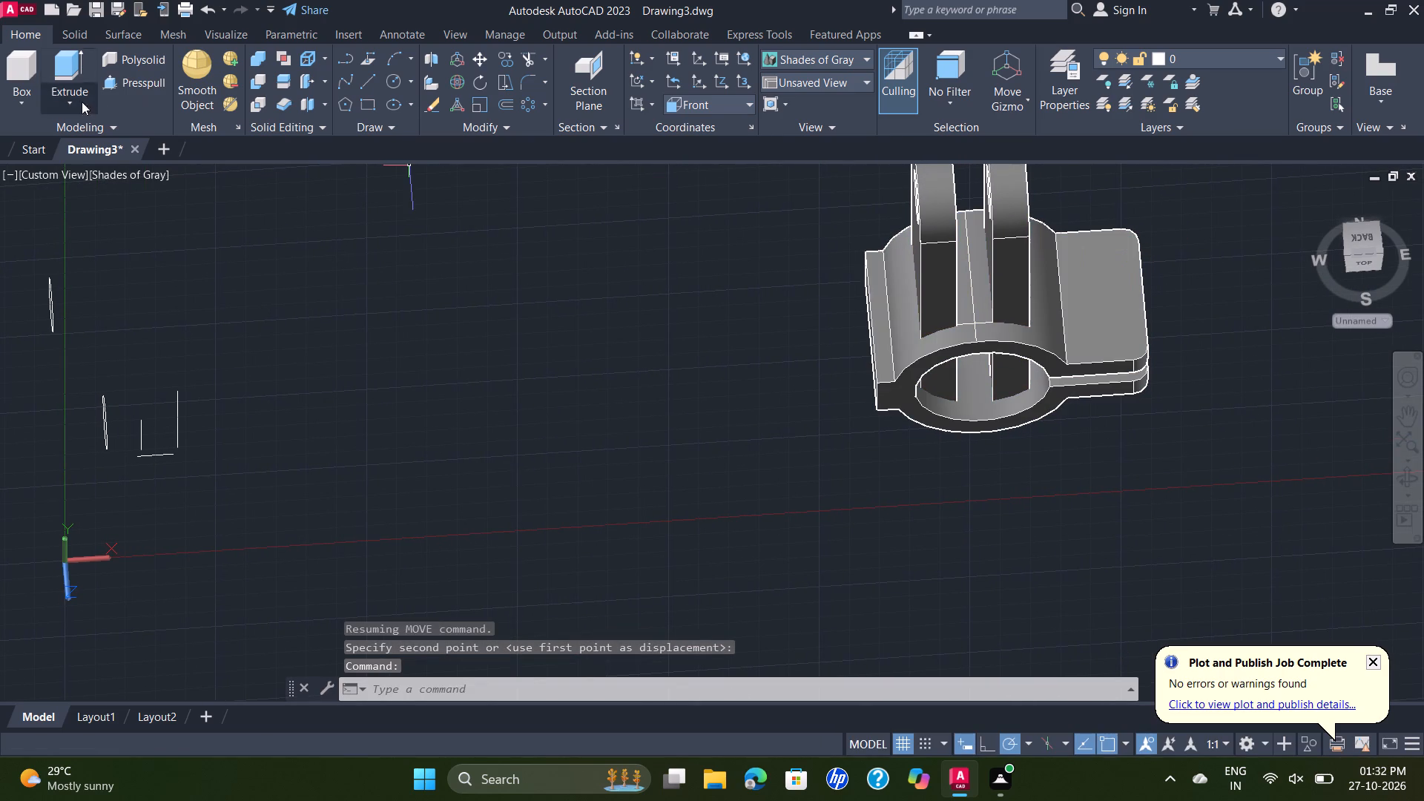
drag(317, 264, 326, 262)
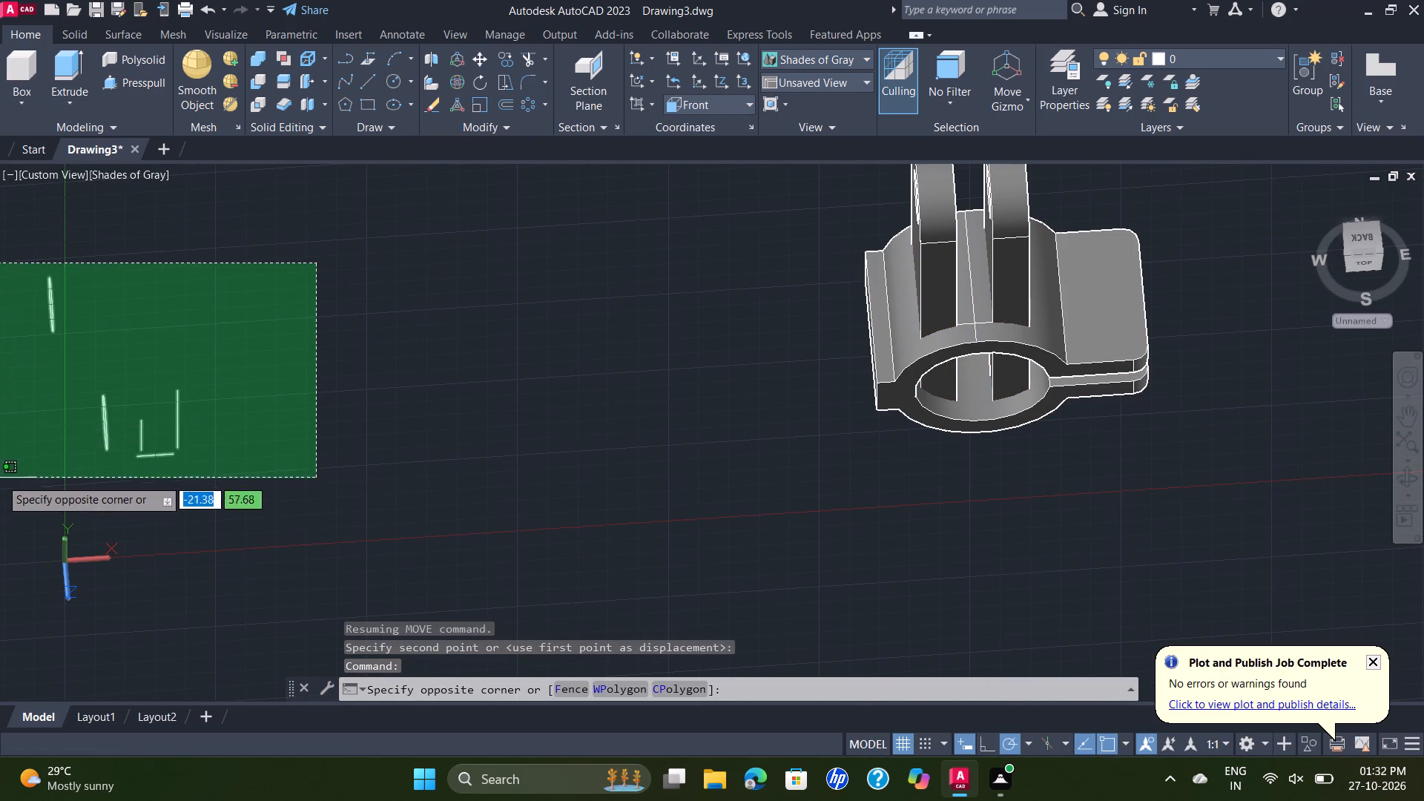
click(0, 478)
key(Delete)
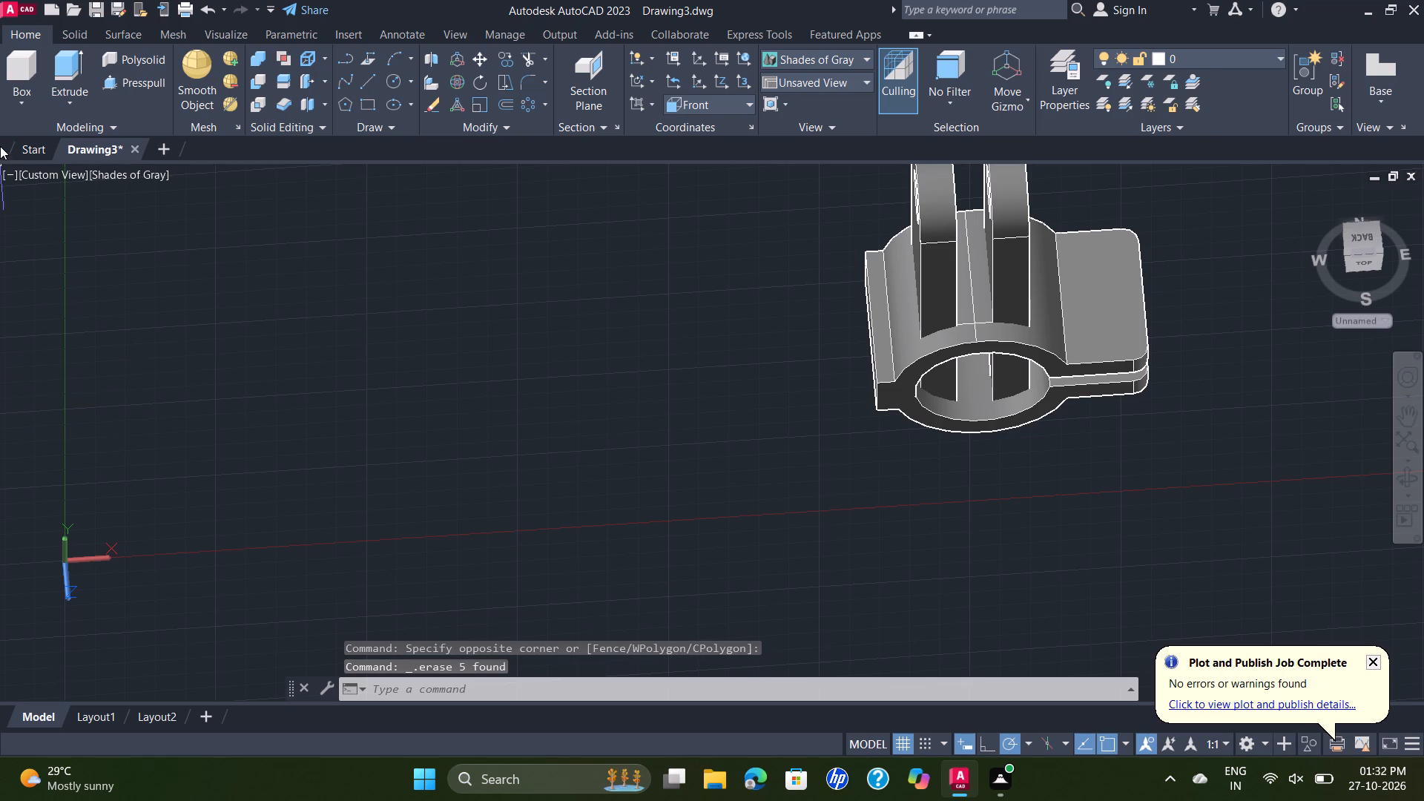
In the Front view, delete the leftover short horizontal construction line between the link plates, just above the clamp ring.
click(50, 183)
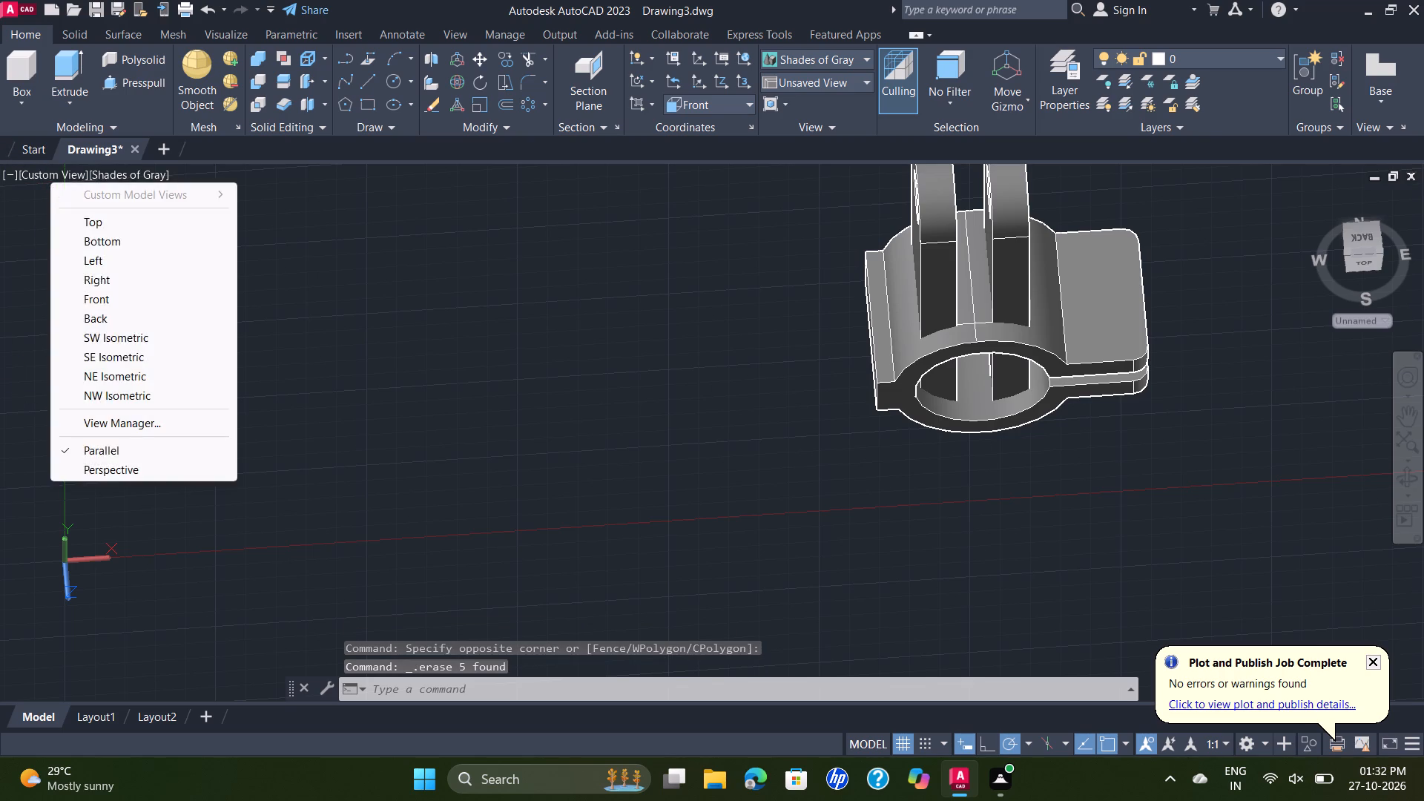
click(53, 167)
click(66, 171)
click(81, 178)
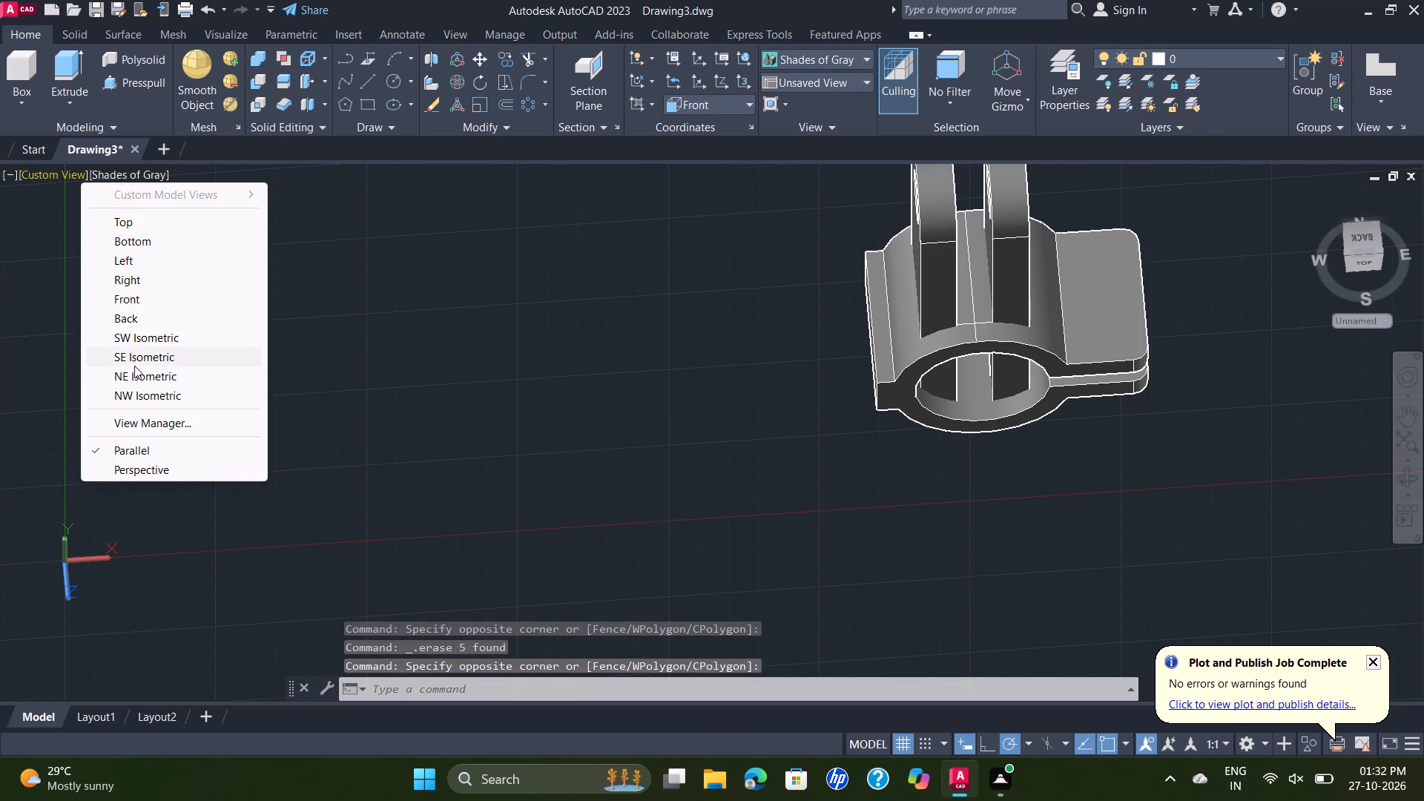
click(131, 355)
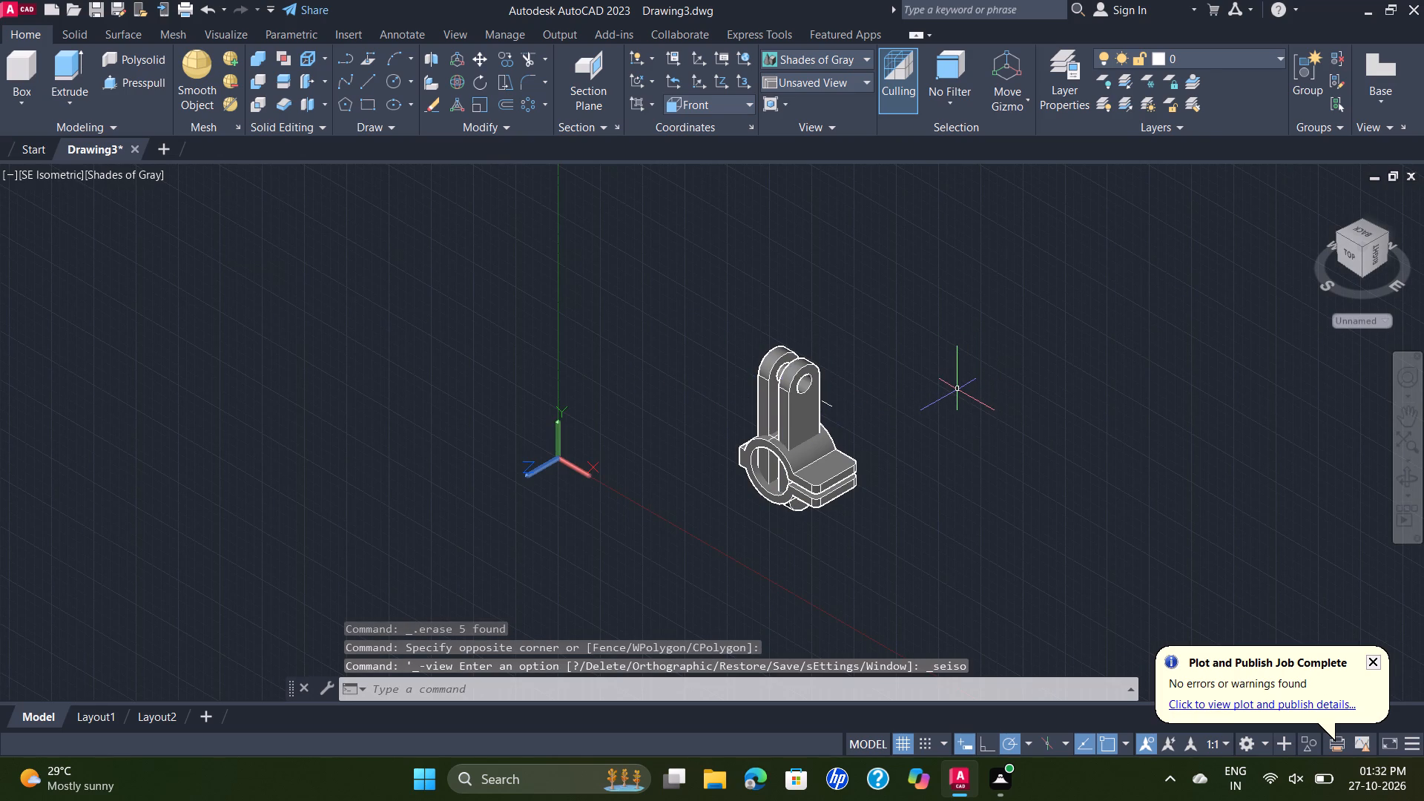
shift+middle_drag(957, 389, 746, 305)
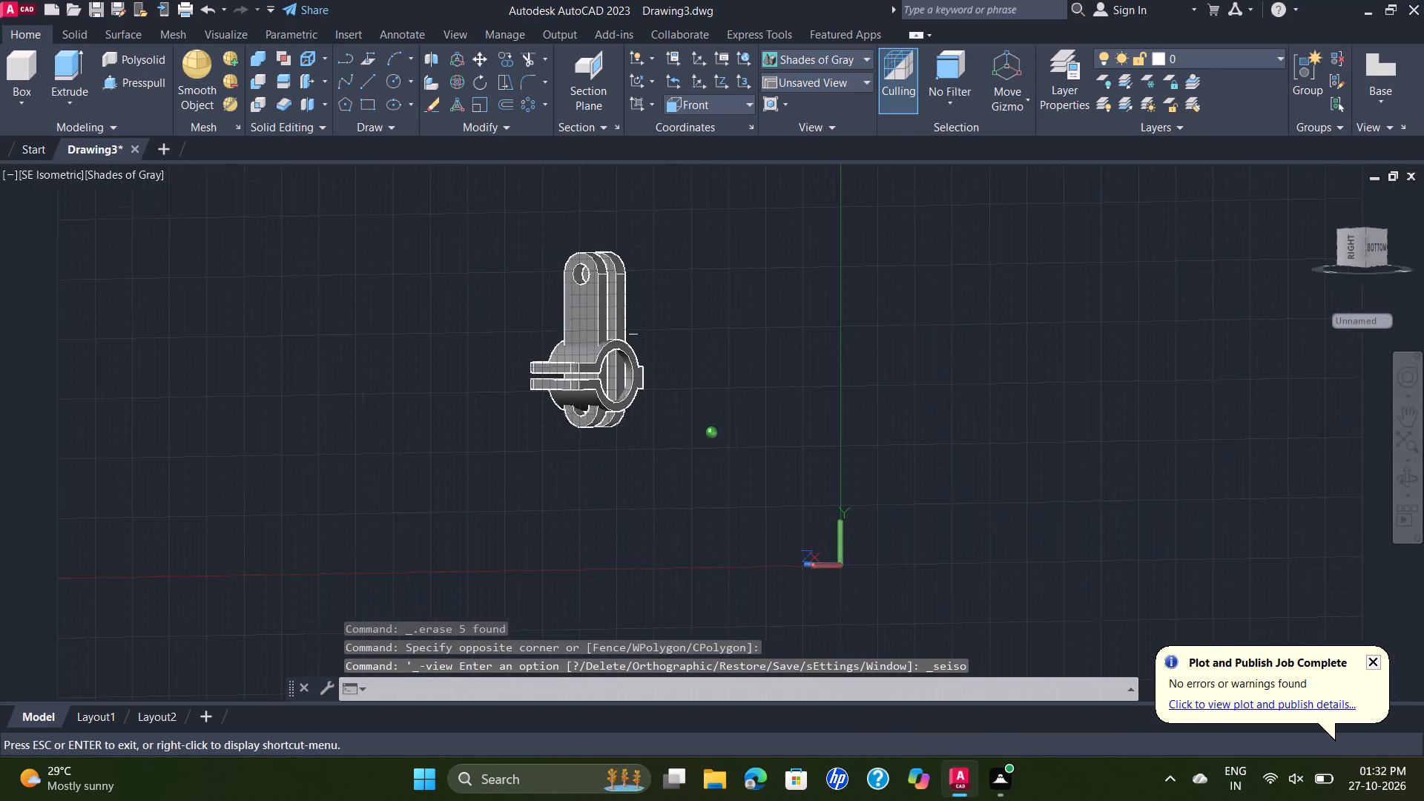
shift+middle_drag(746, 305, 980, 355)
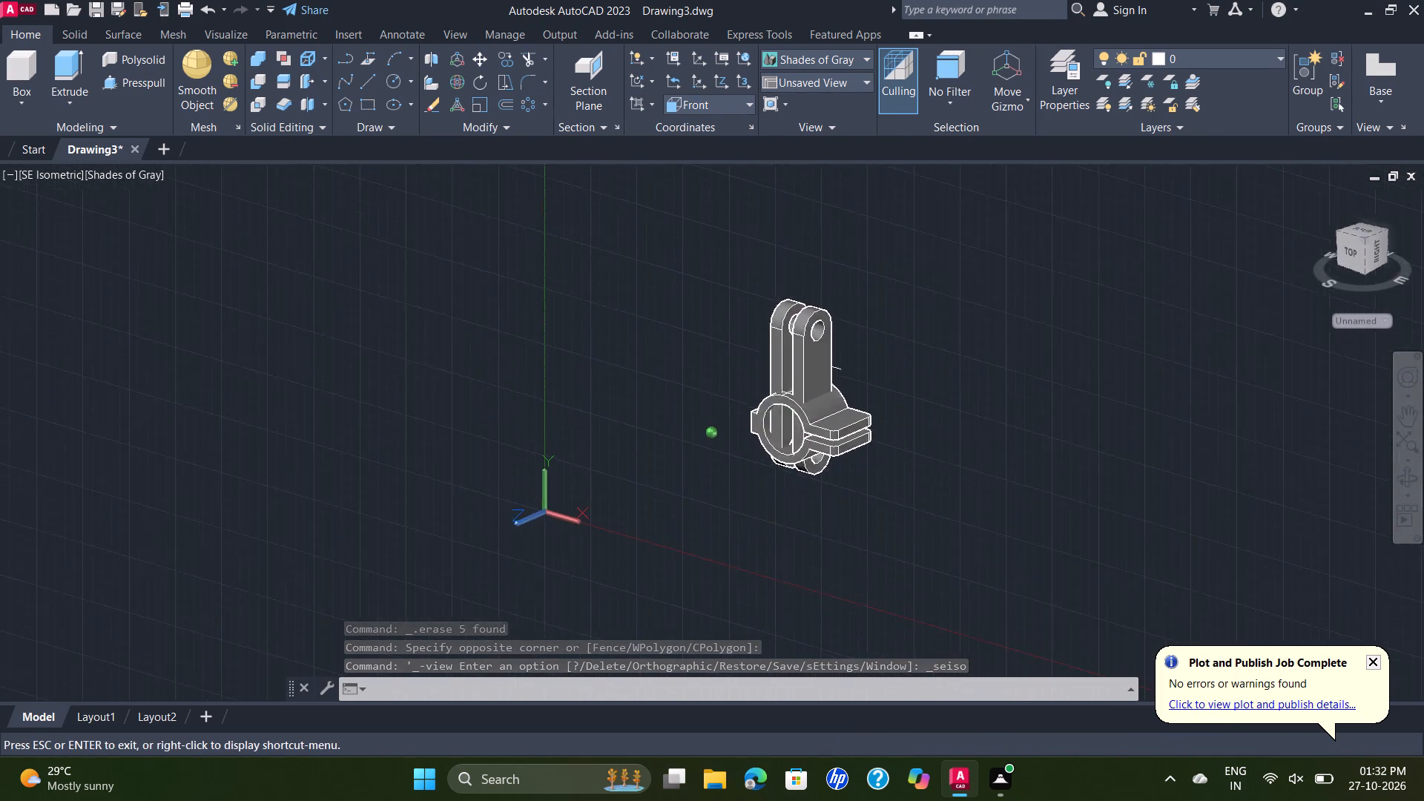
shift+middle_drag(980, 355, 994, 356)
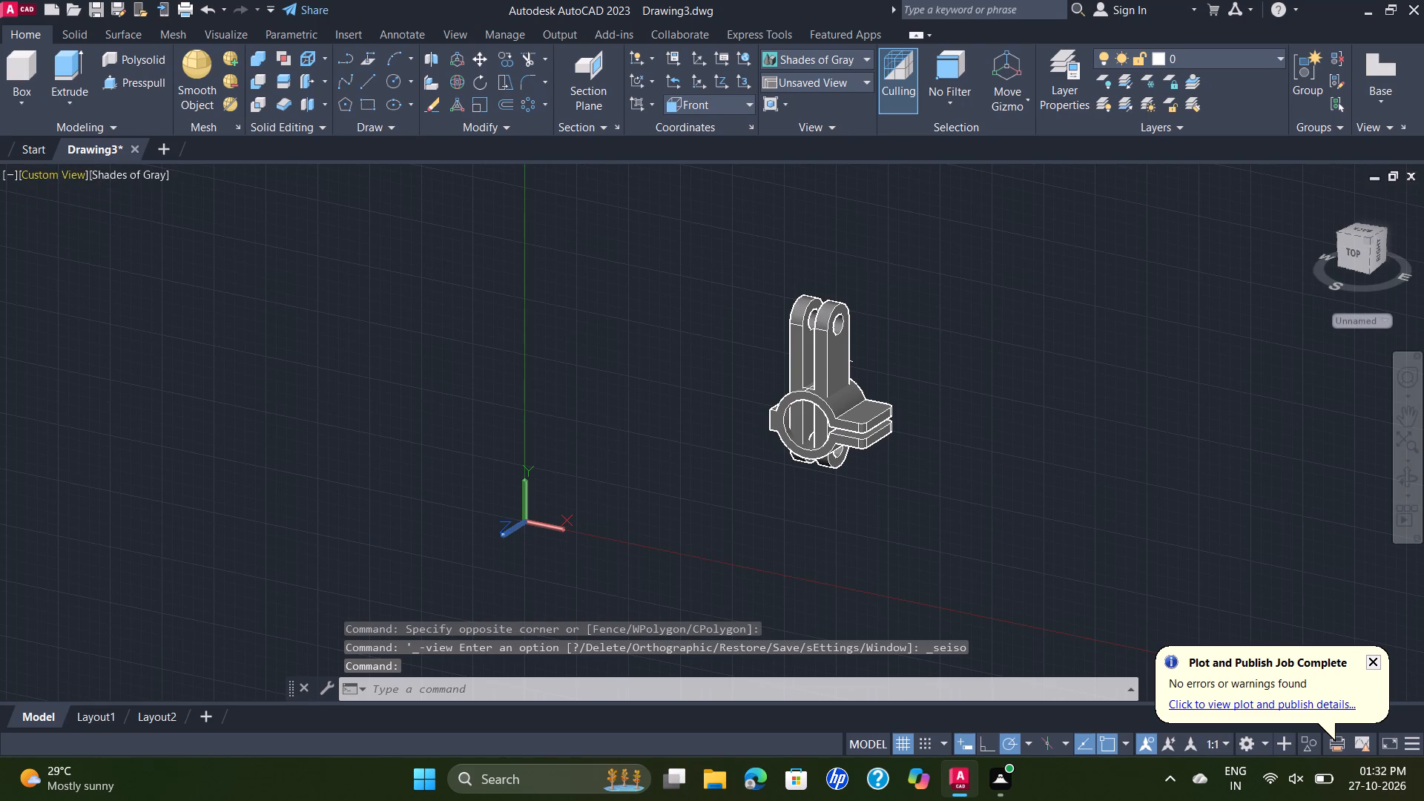
click(44, 171)
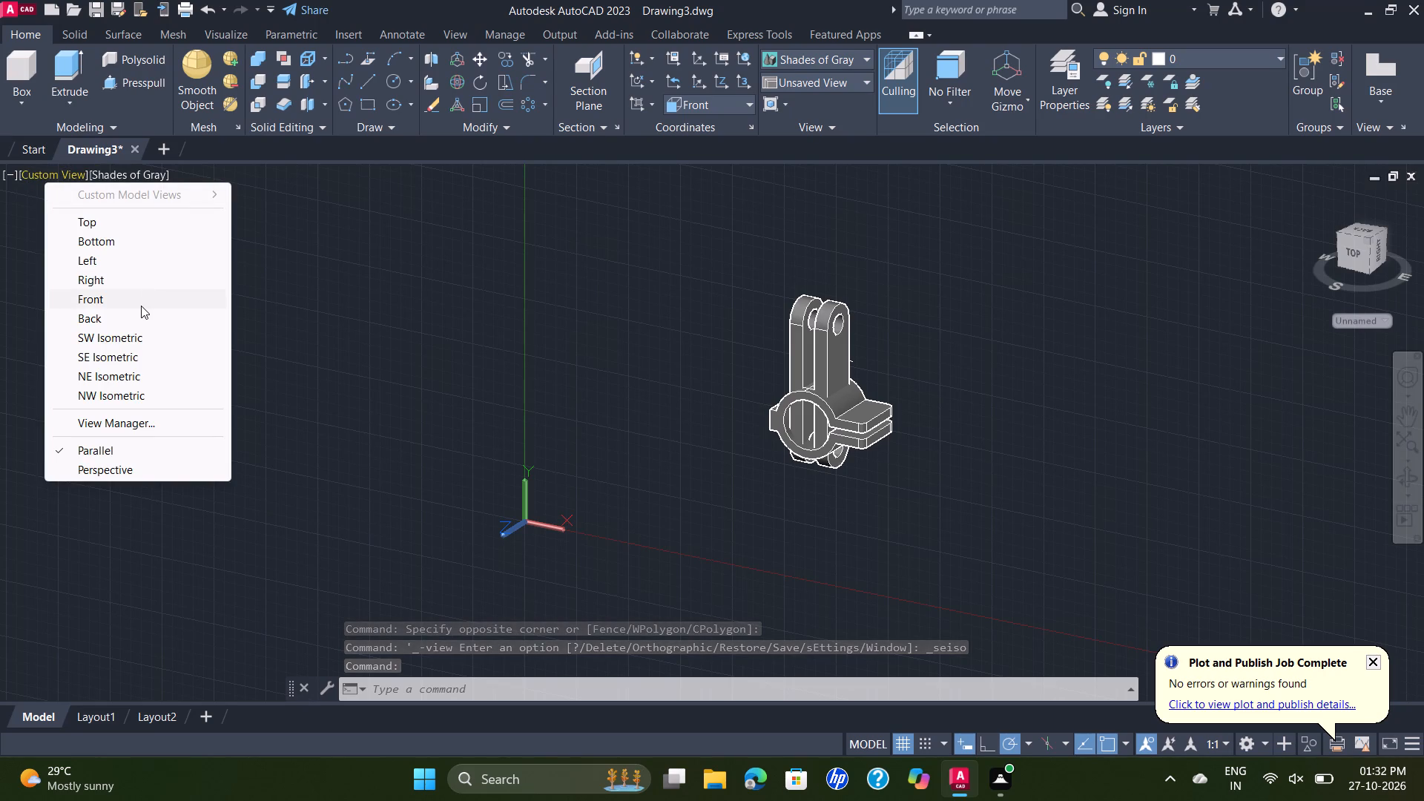
click(137, 302)
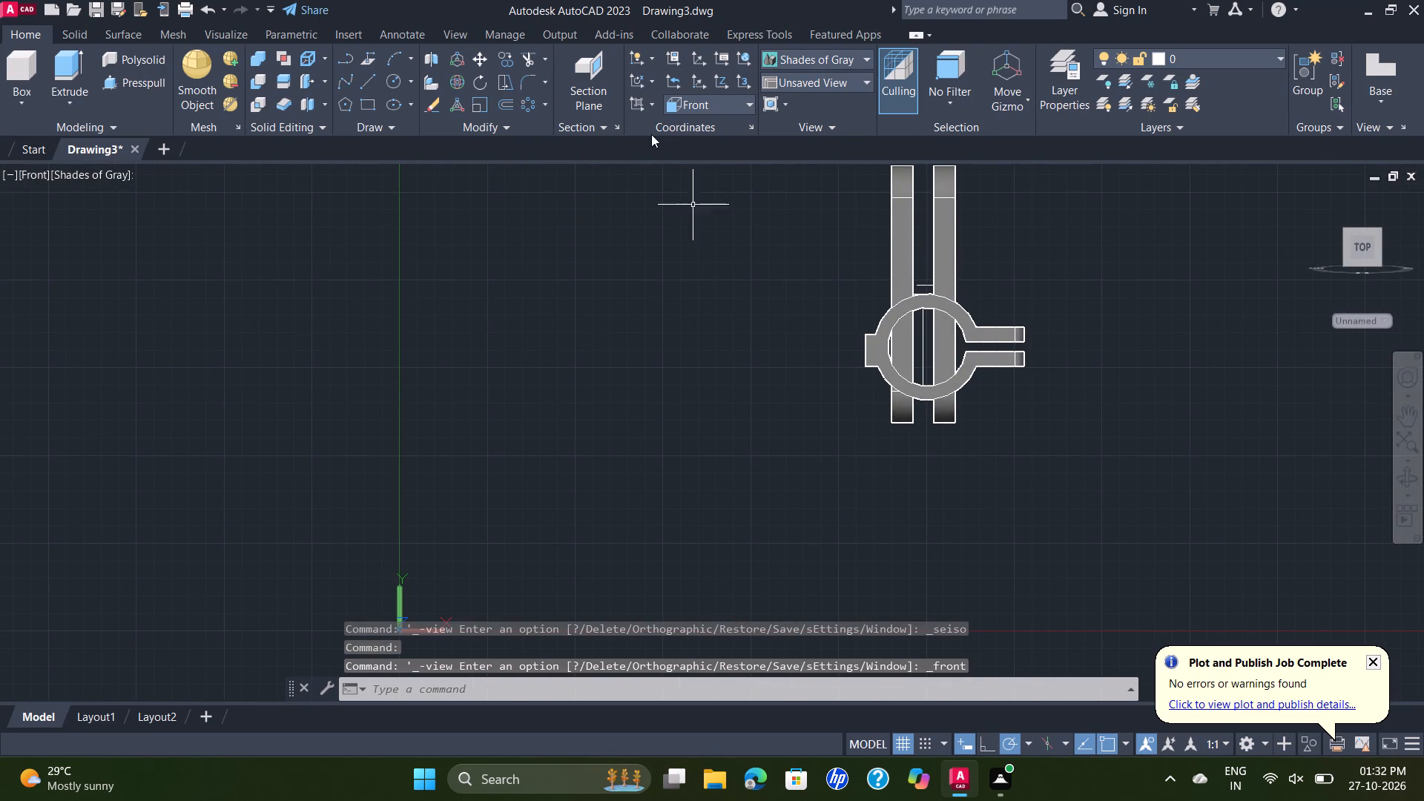
scroll(1056, 336, up, 2)
middle_drag(931, 256, 935, 337)
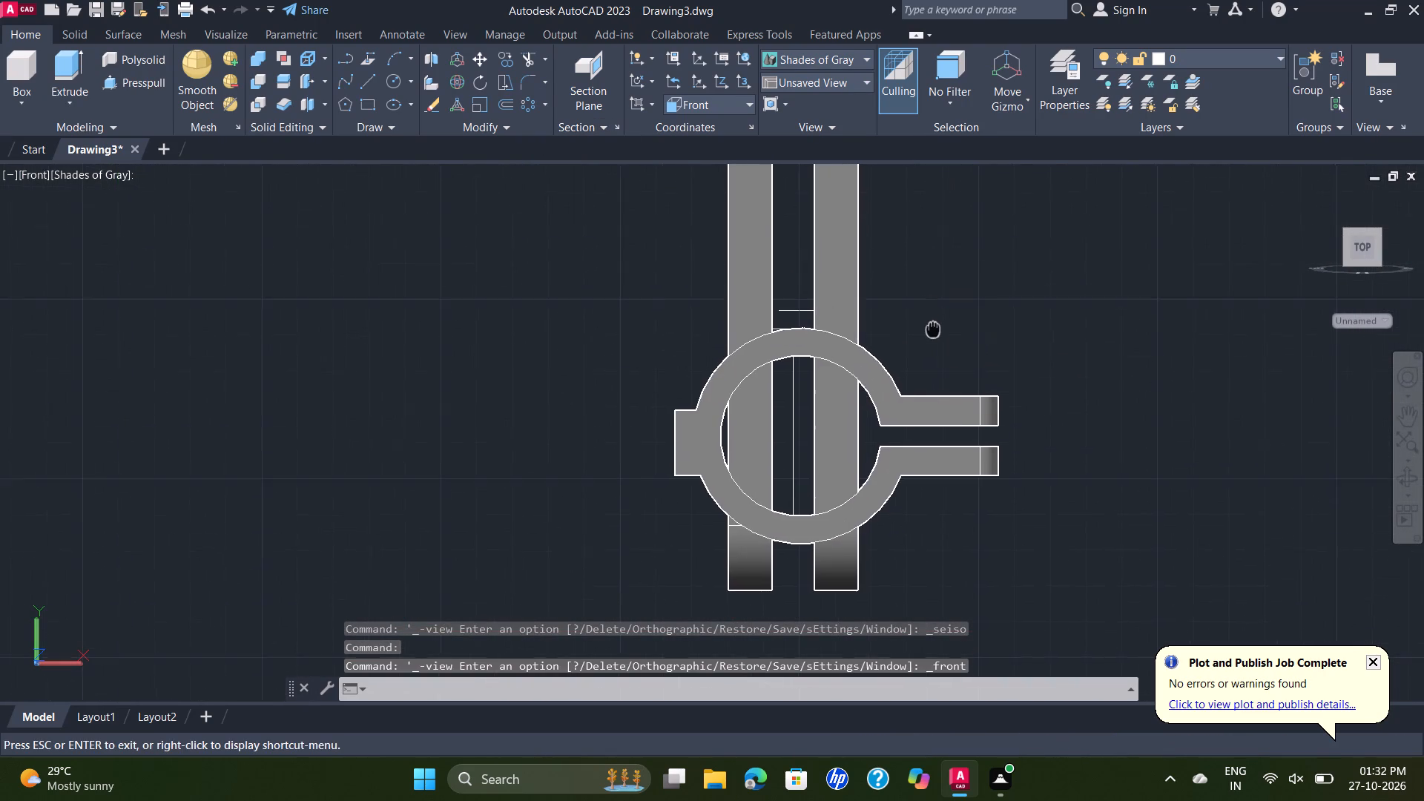
middle_drag(935, 337, 923, 375)
scroll(820, 350, up, 3)
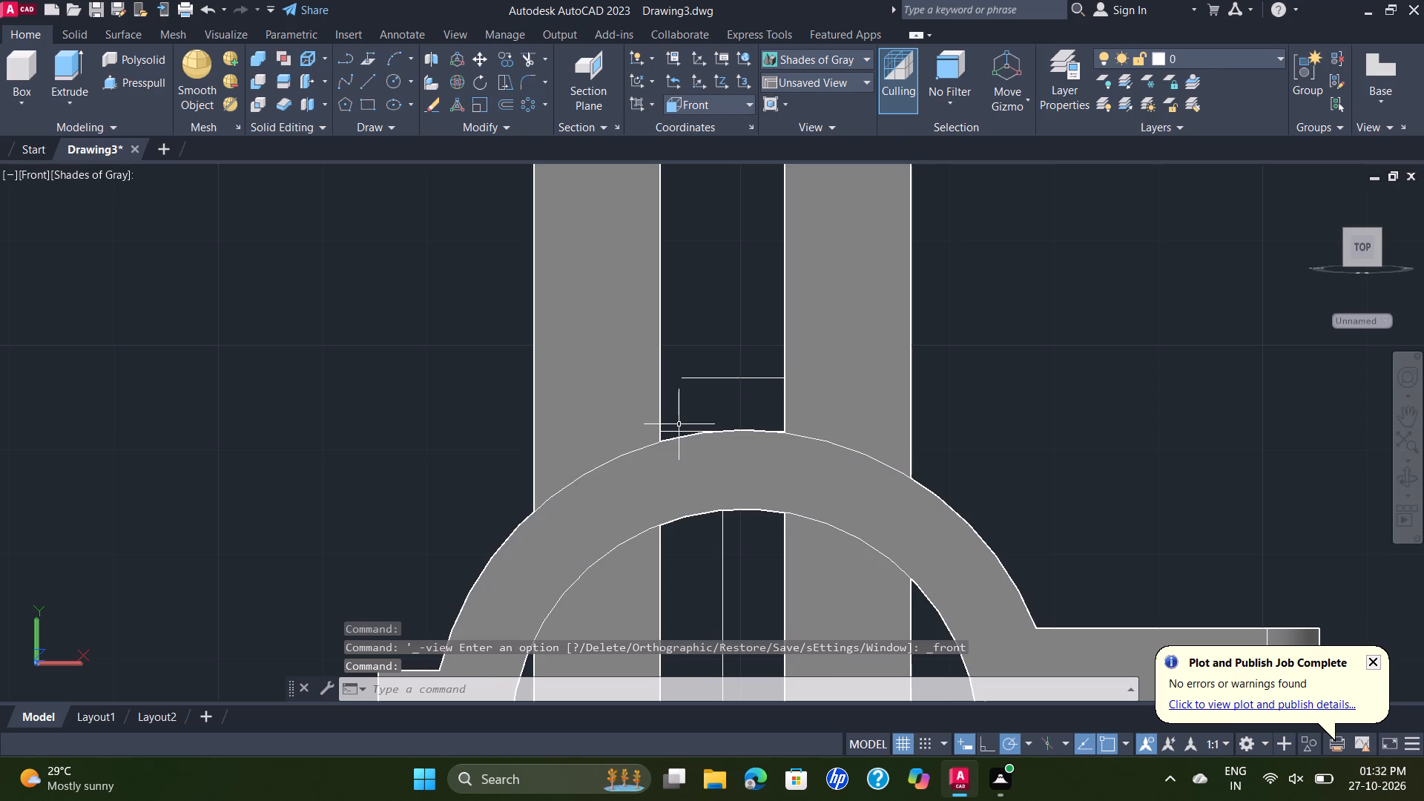
click(722, 378)
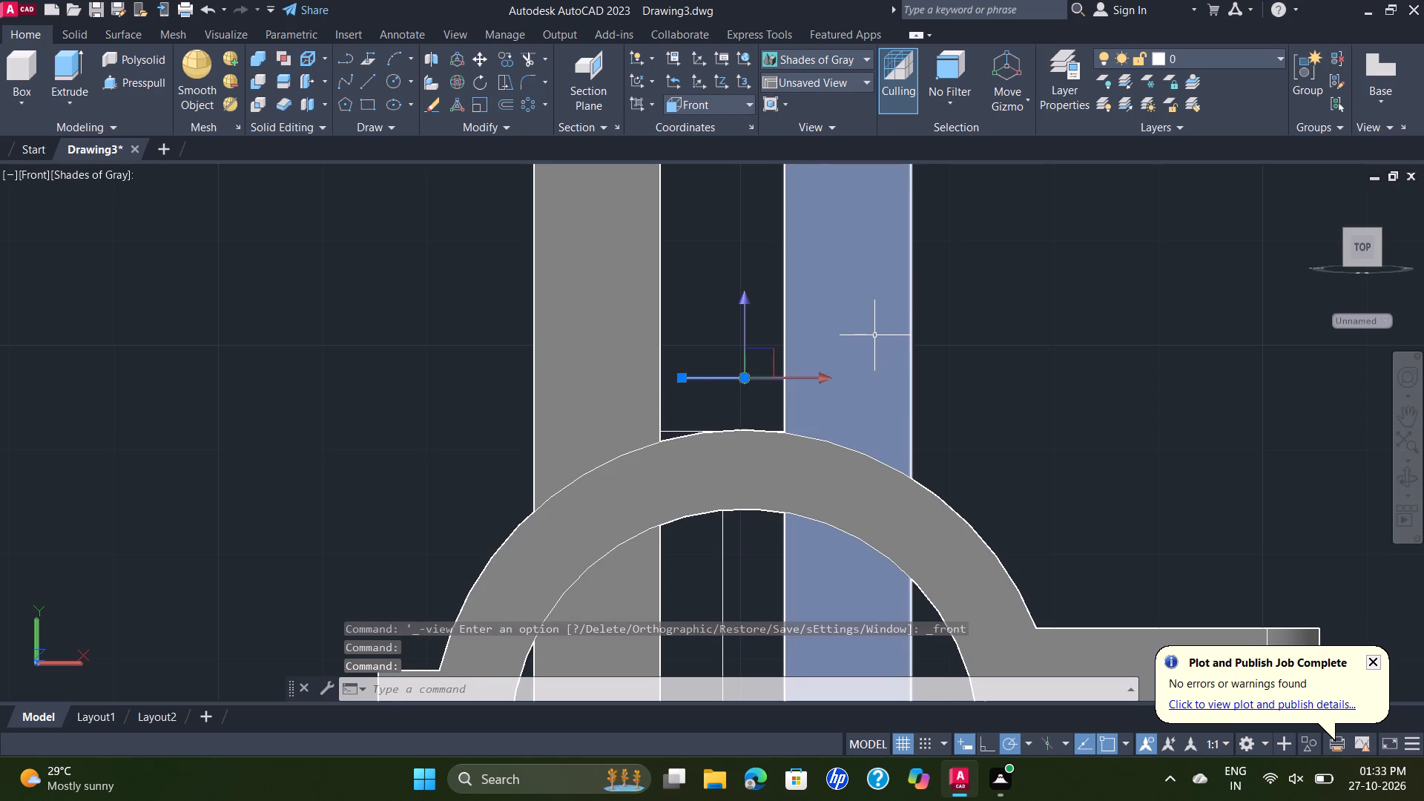
key(Delete)
scroll(848, 283, down, 2)
middle_drag(791, 294, 791, 377)
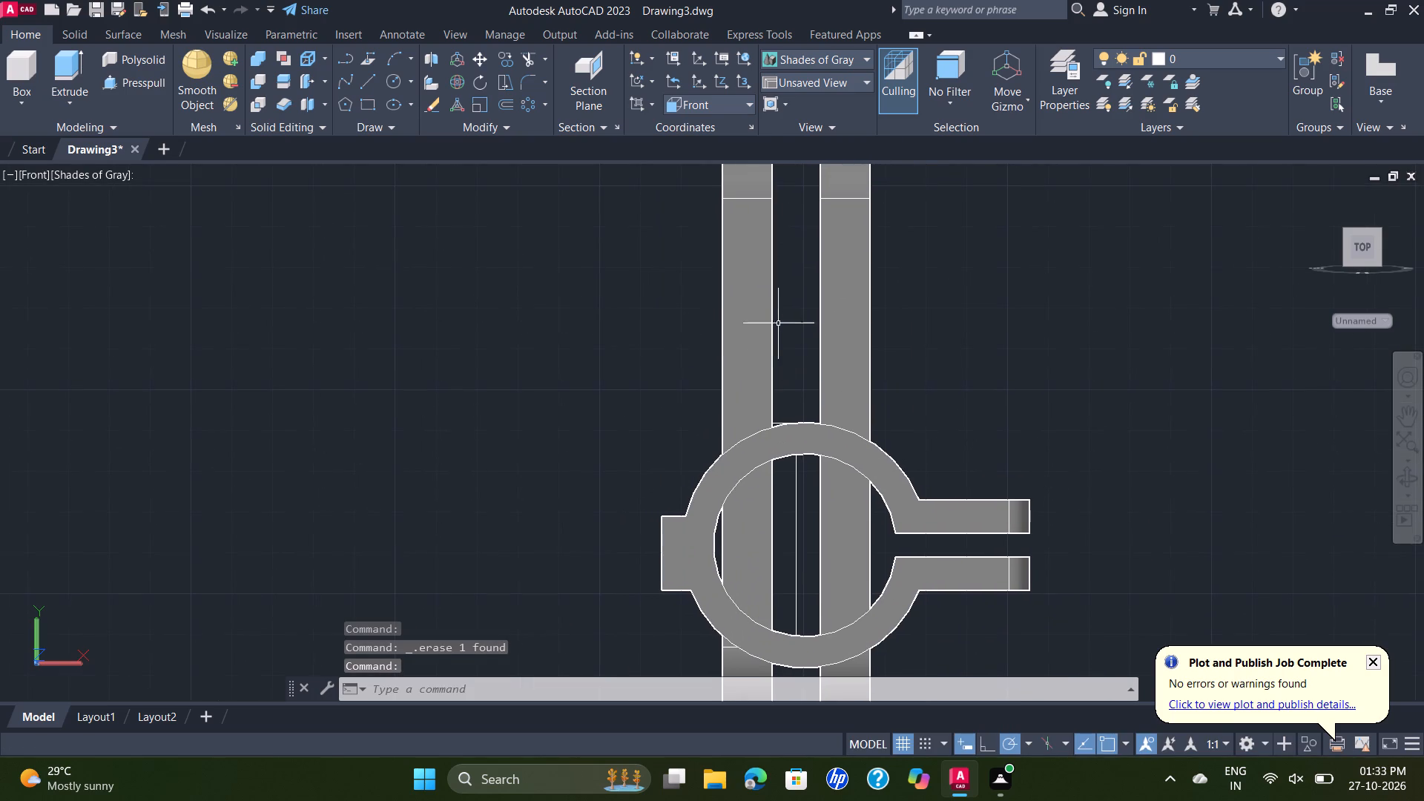
Move both link plates straight down about 27 units through the clamp ring.
scroll(632, 214, down, 2)
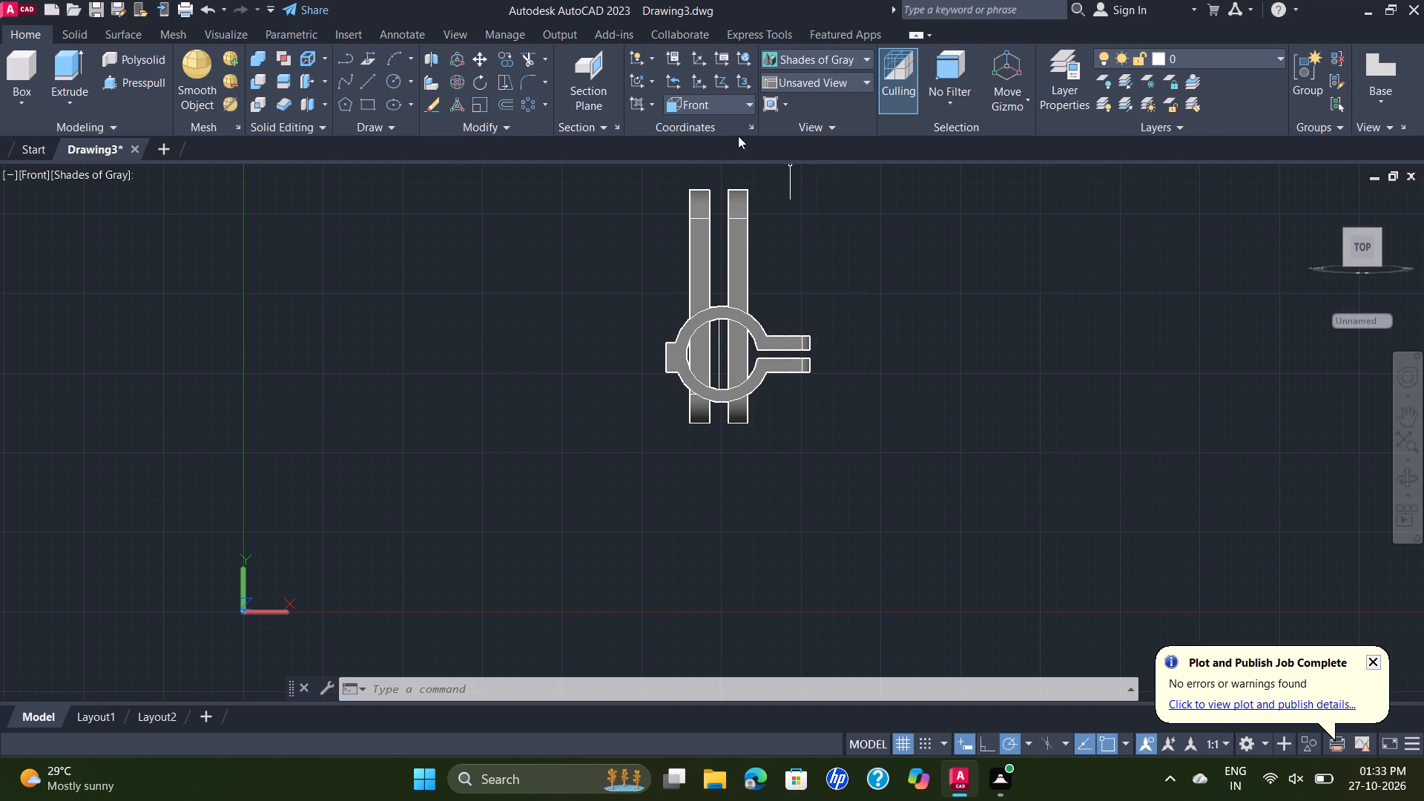
click(762, 207)
click(646, 240)
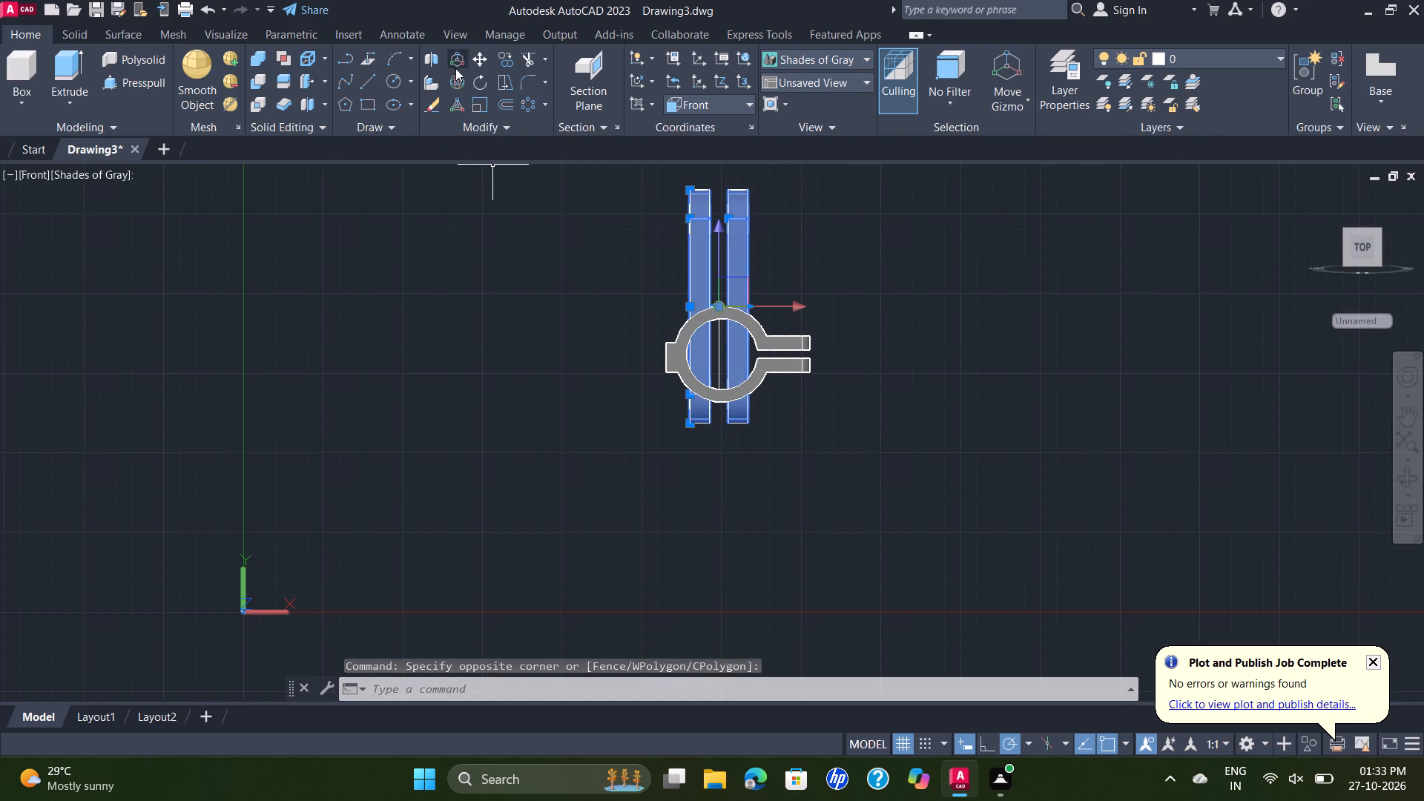
click(486, 55)
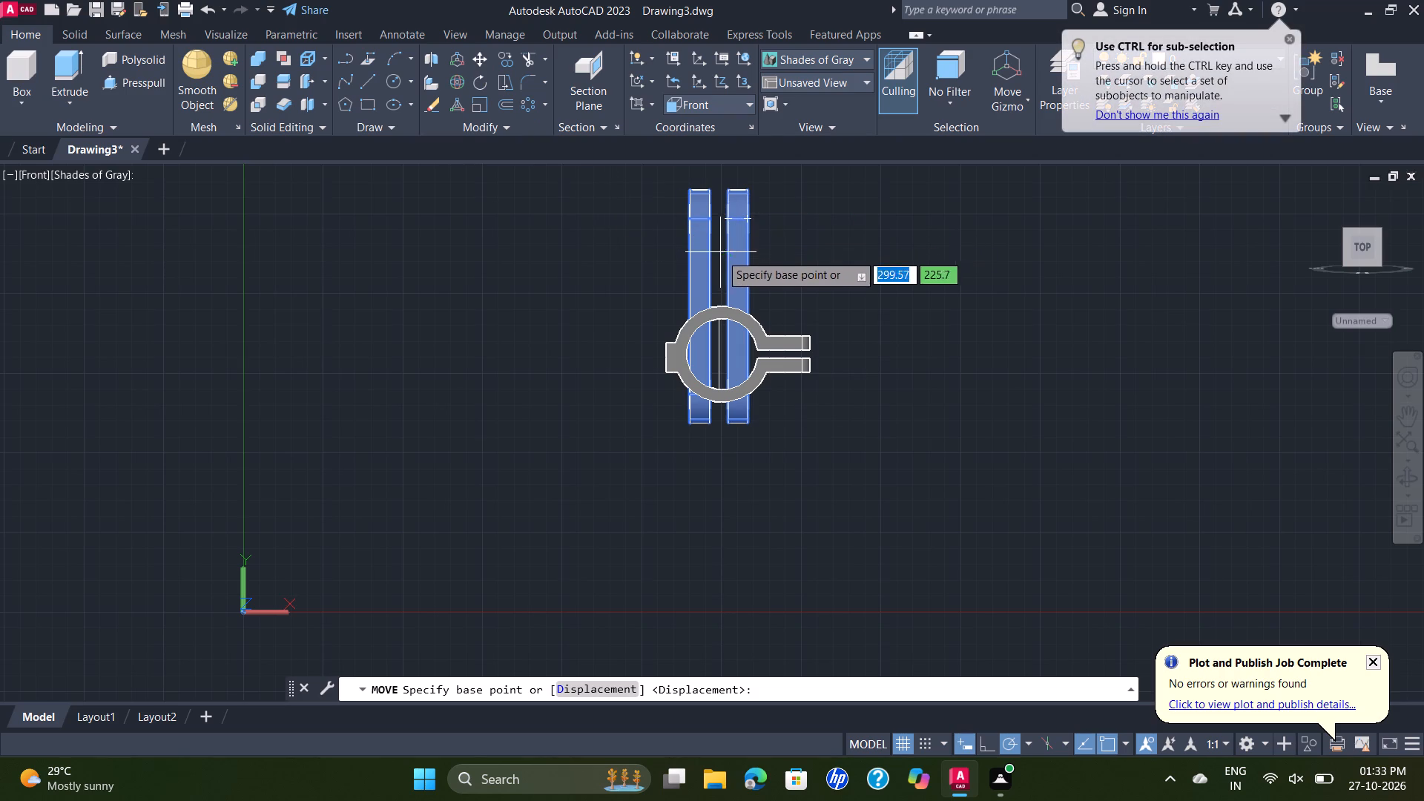
click(736, 428)
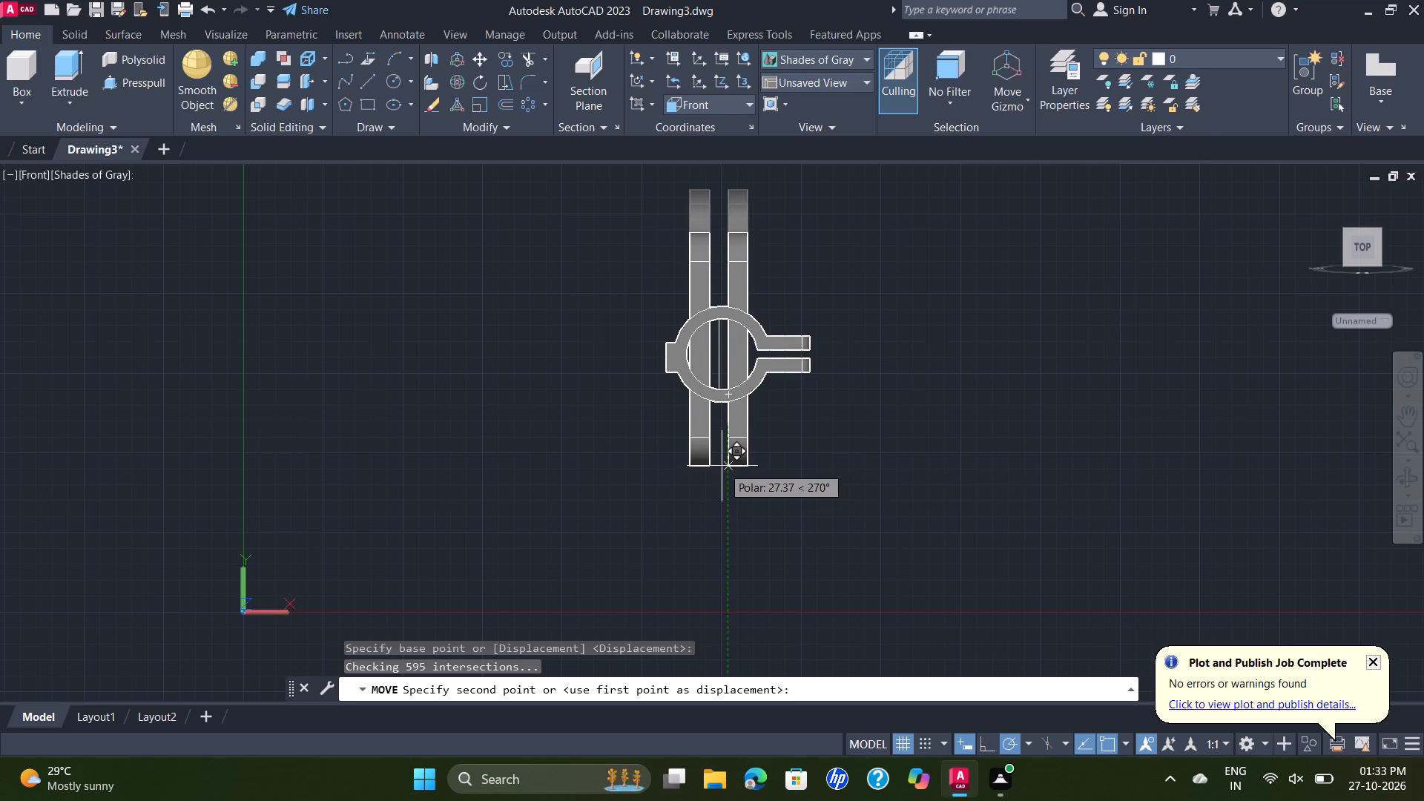
click(722, 465)
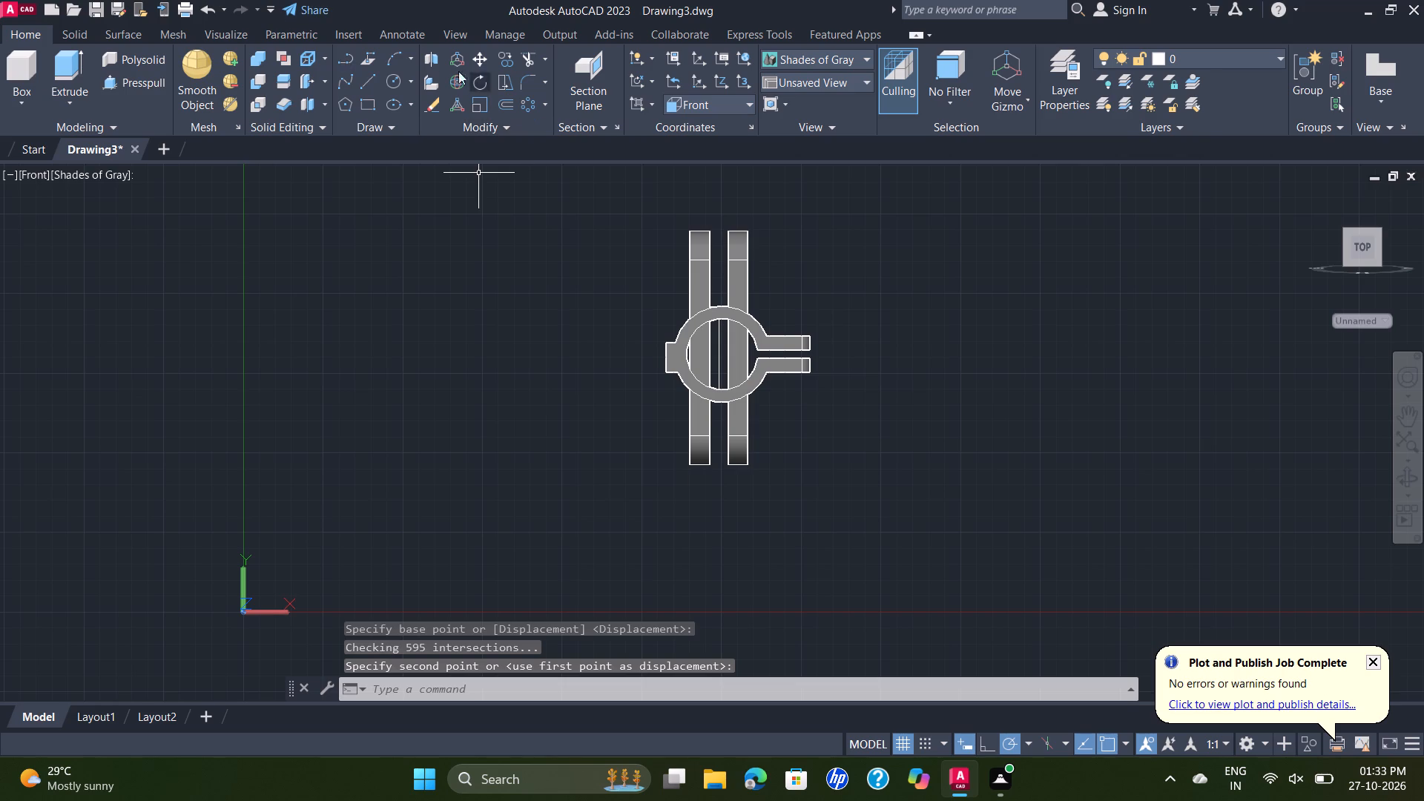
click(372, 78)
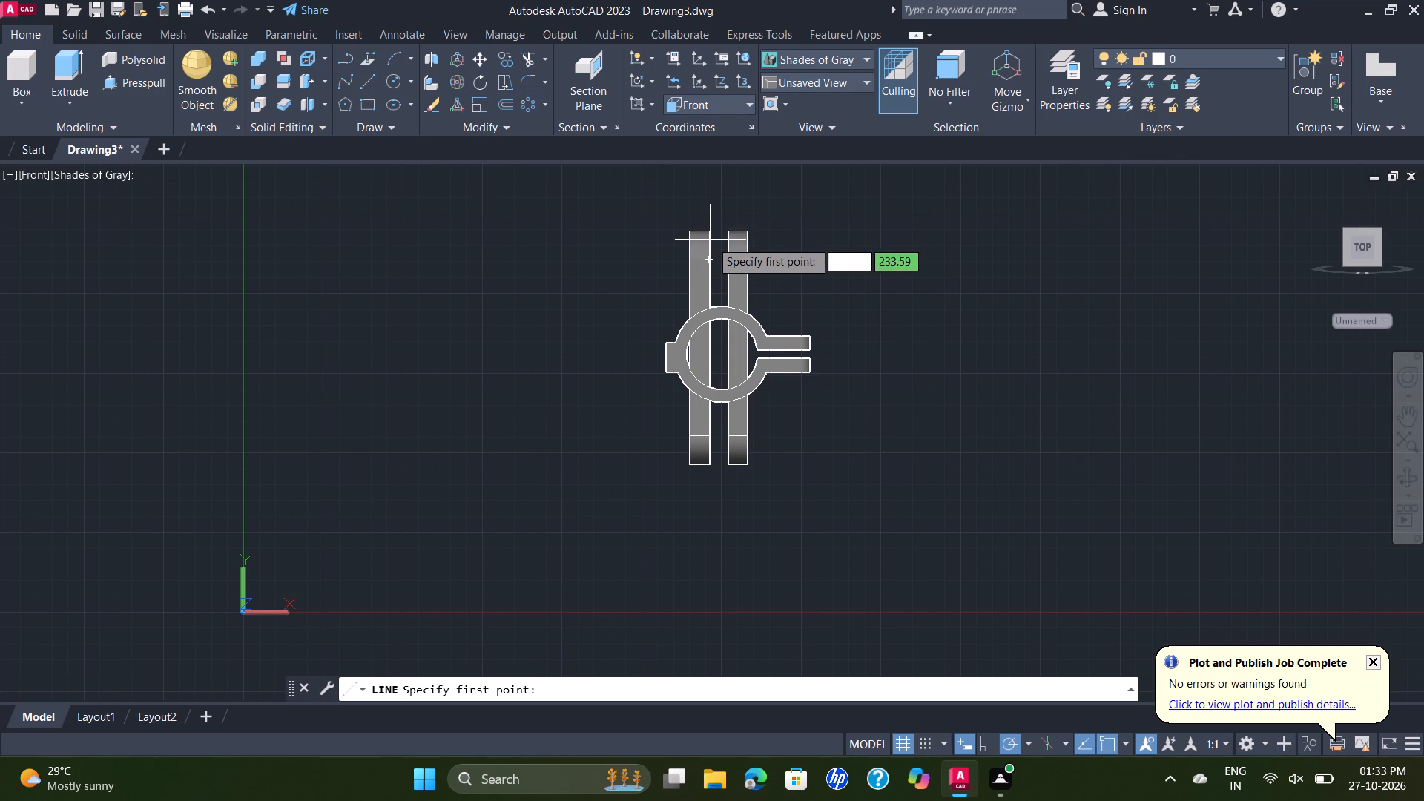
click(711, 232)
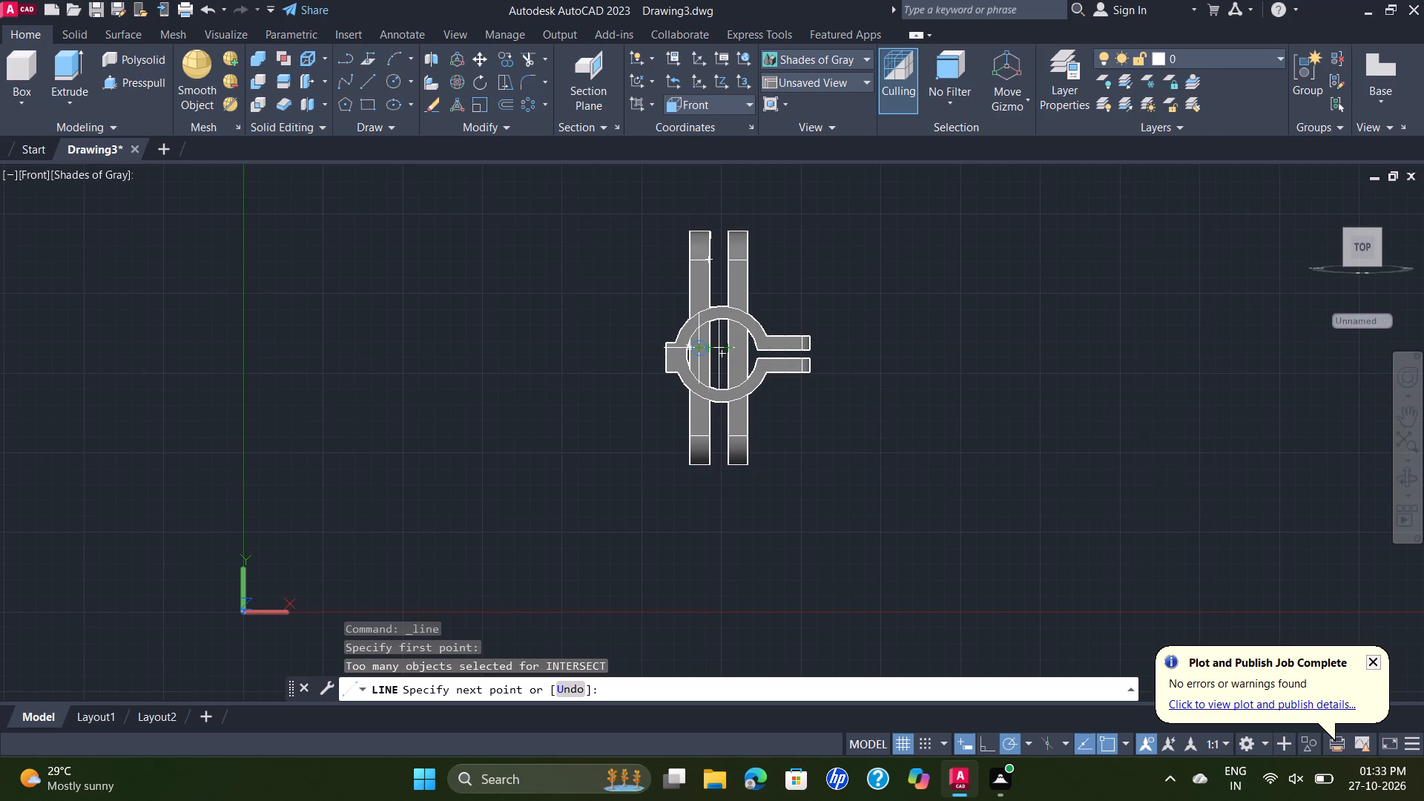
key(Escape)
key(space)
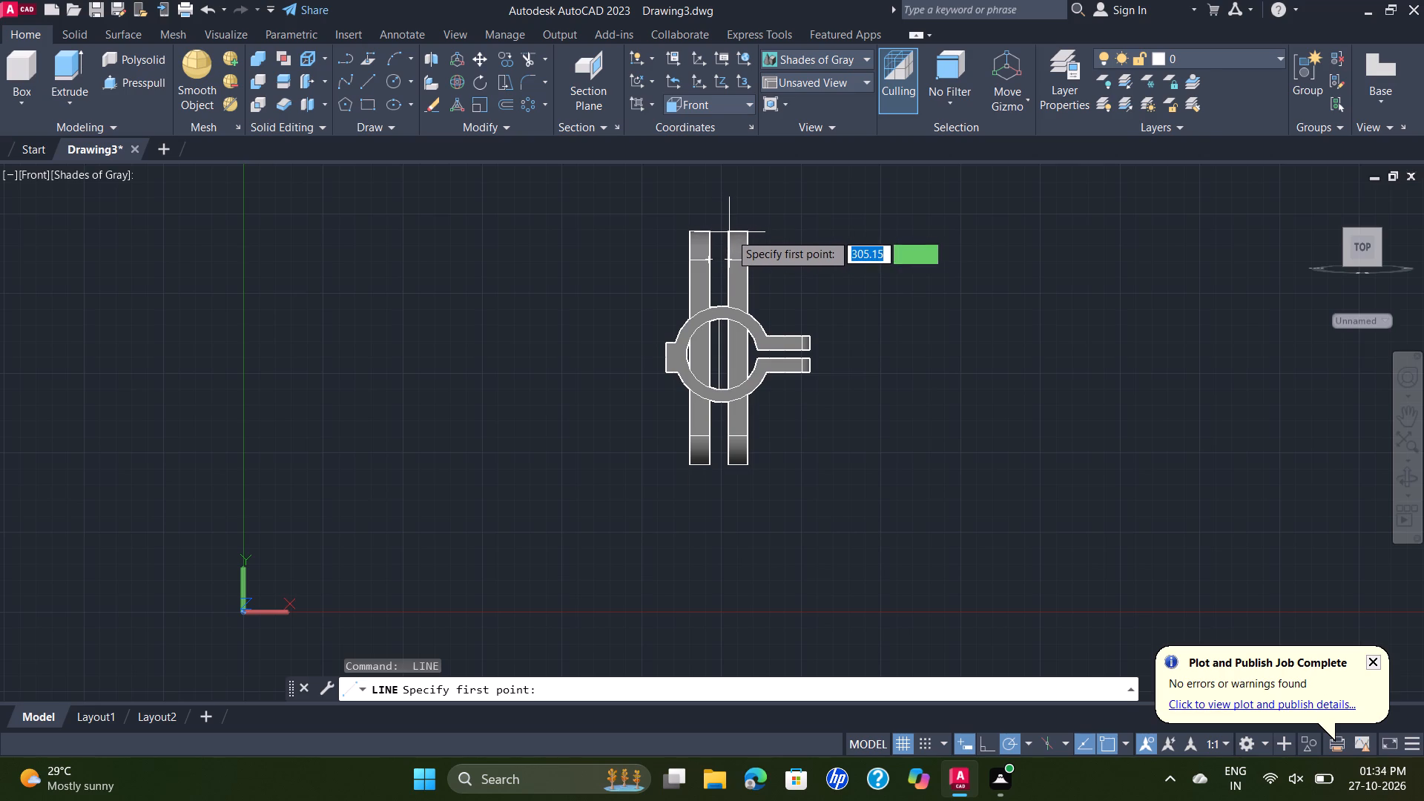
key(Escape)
Examine the position of the moved link plates in the clamp from several angles.
shift+middle_drag(823, 265, 823, 323)
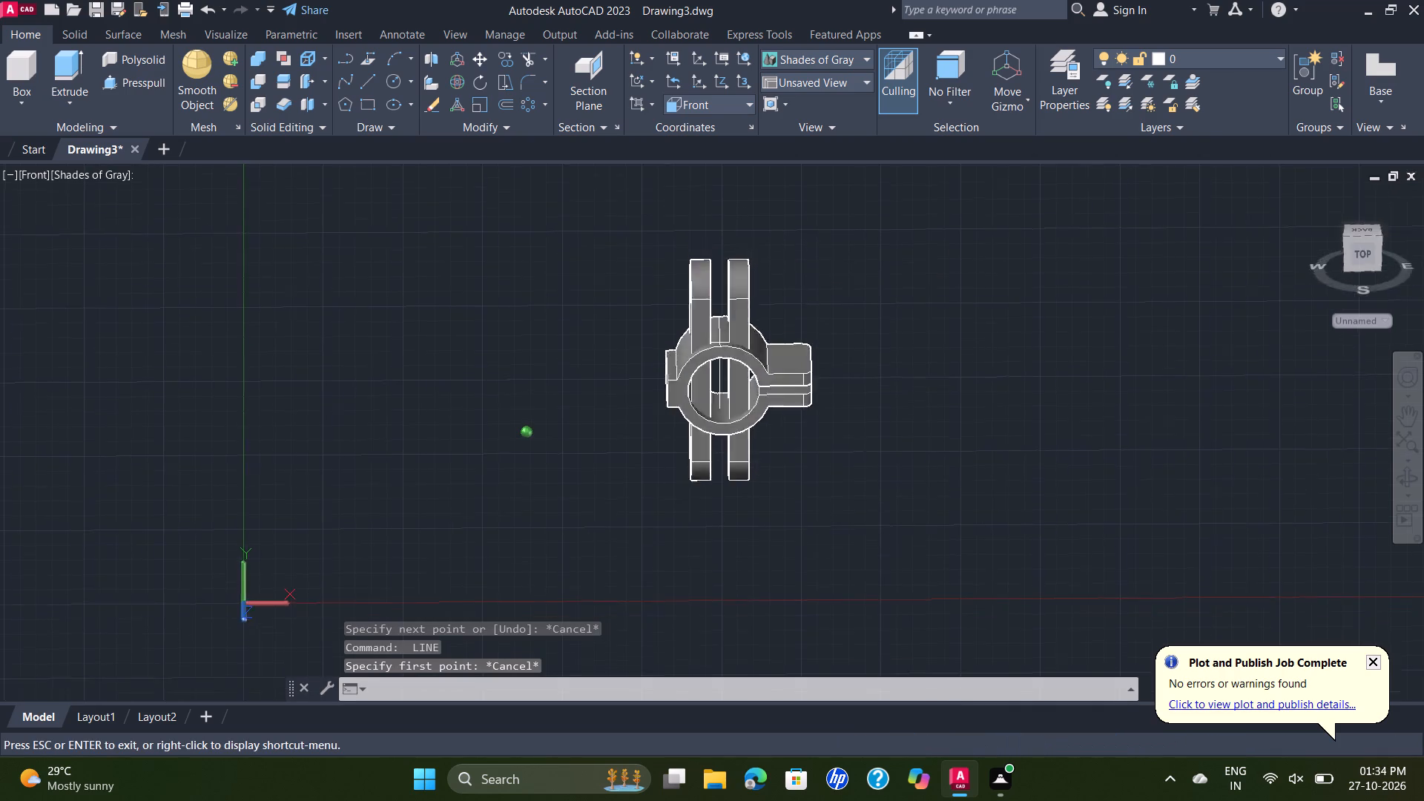
shift+middle_drag(823, 323, 733, 362)
shift+middle_drag(802, 356, 787, 320)
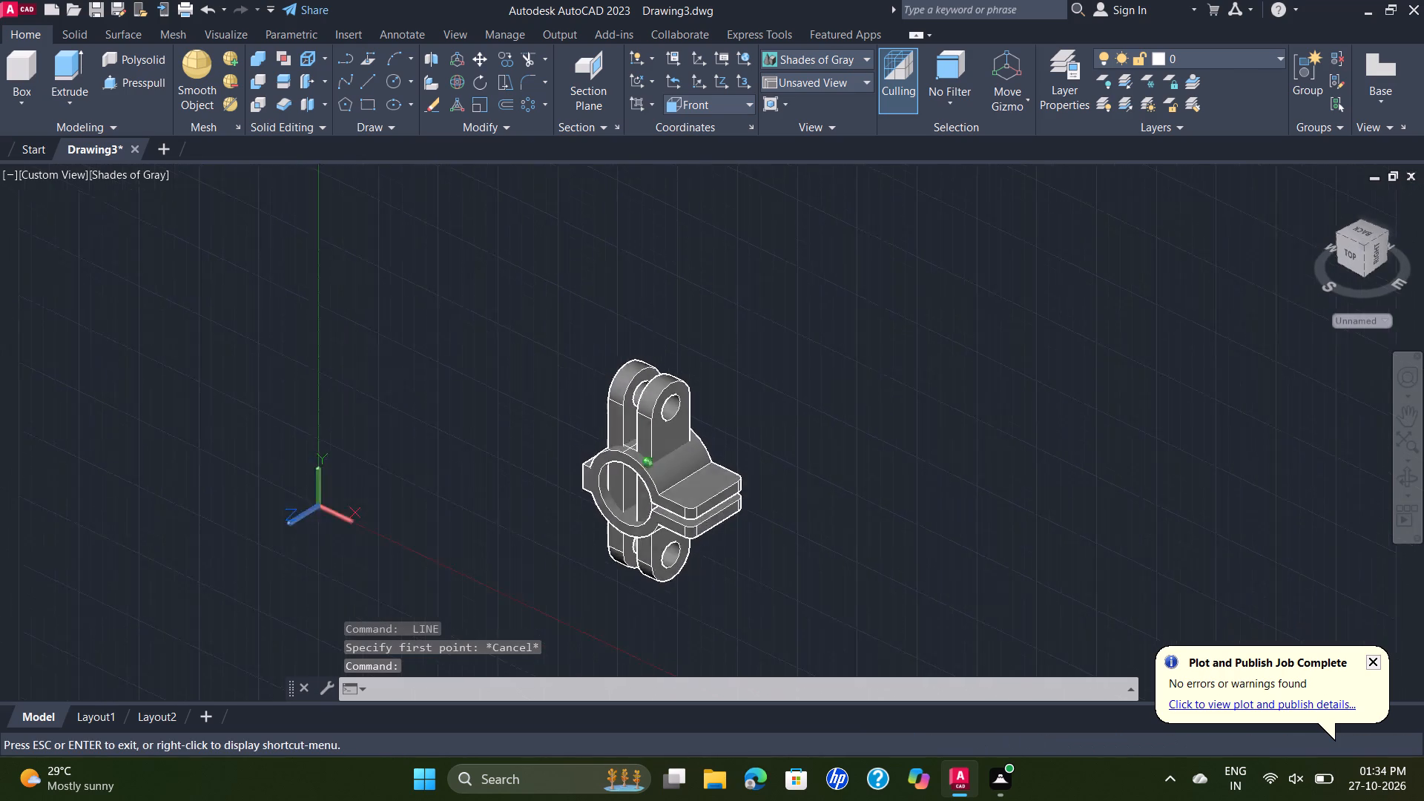
shift+middle_drag(787, 320, 671, 271)
shift+scroll(728, 238, down, 1)
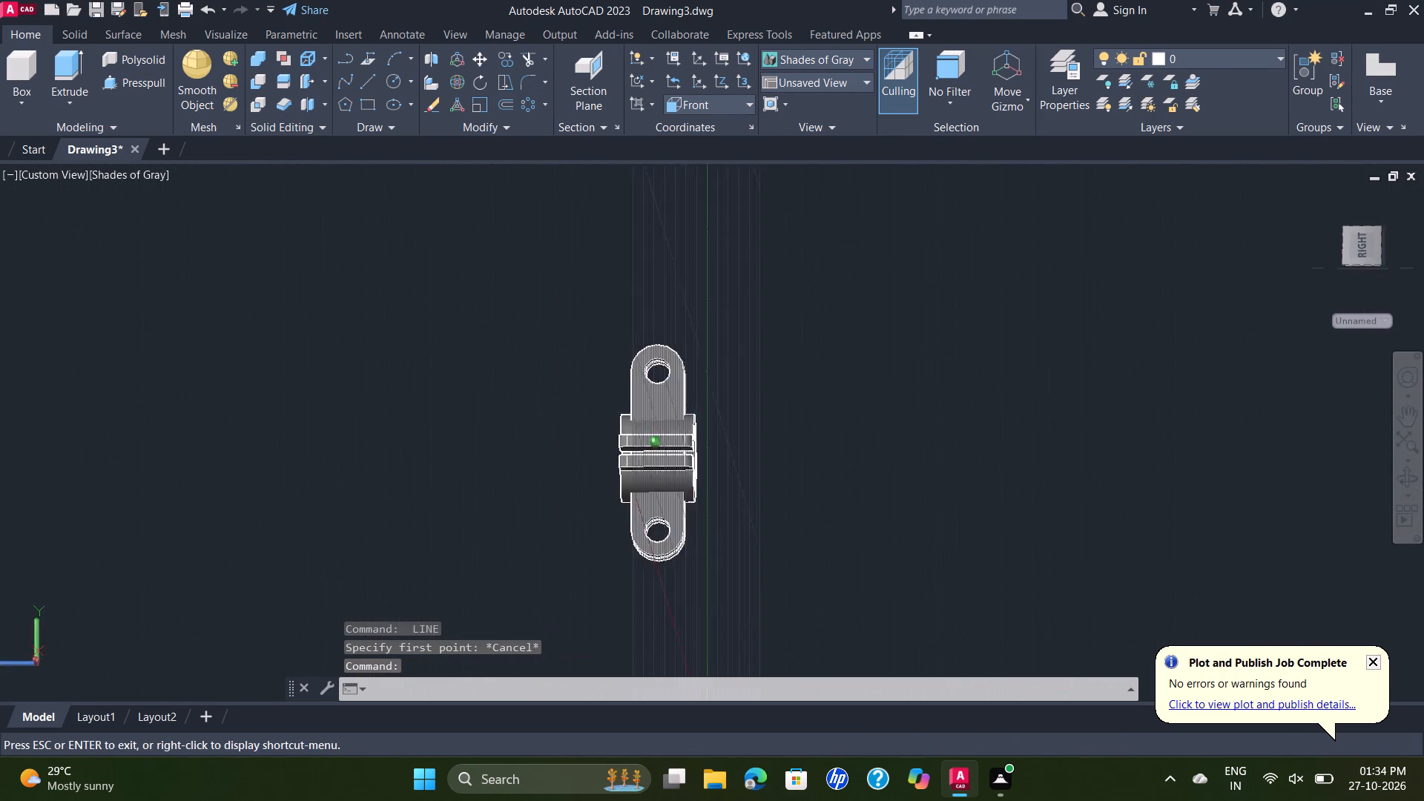
shift+middle_drag(671, 271, 836, 279)
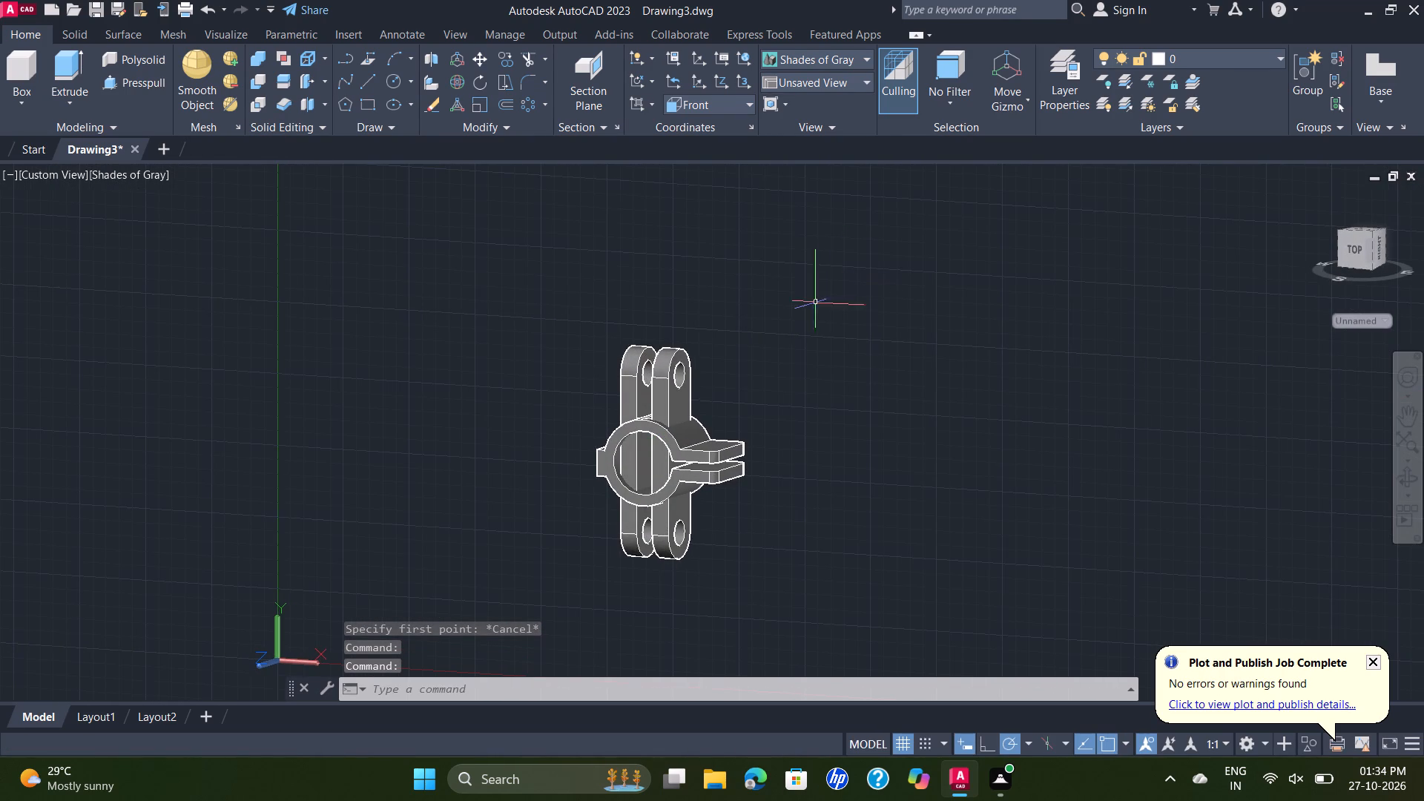
scroll(719, 369, up, 2)
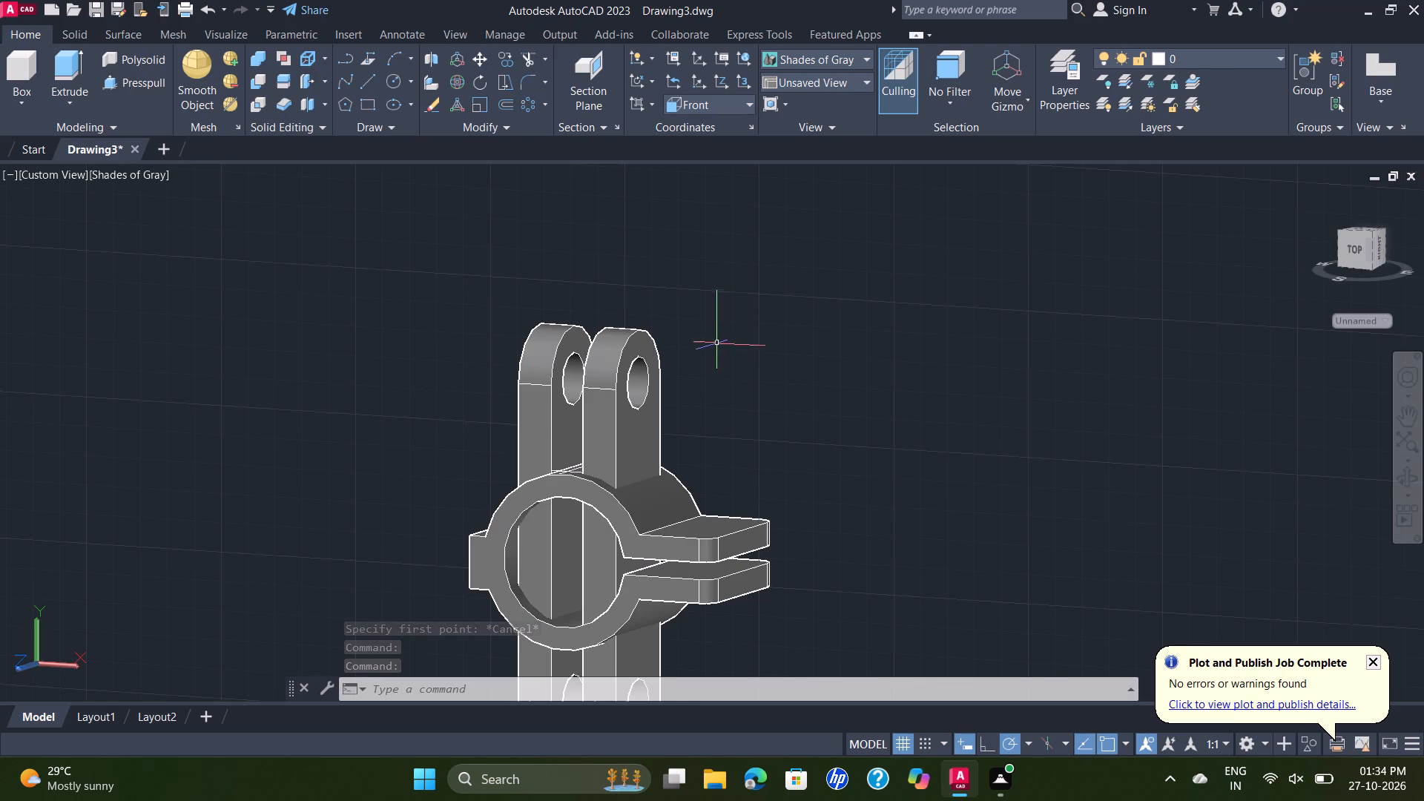
shift+scroll(705, 356, down, 1)
shift+middle_drag(705, 356, 775, 345)
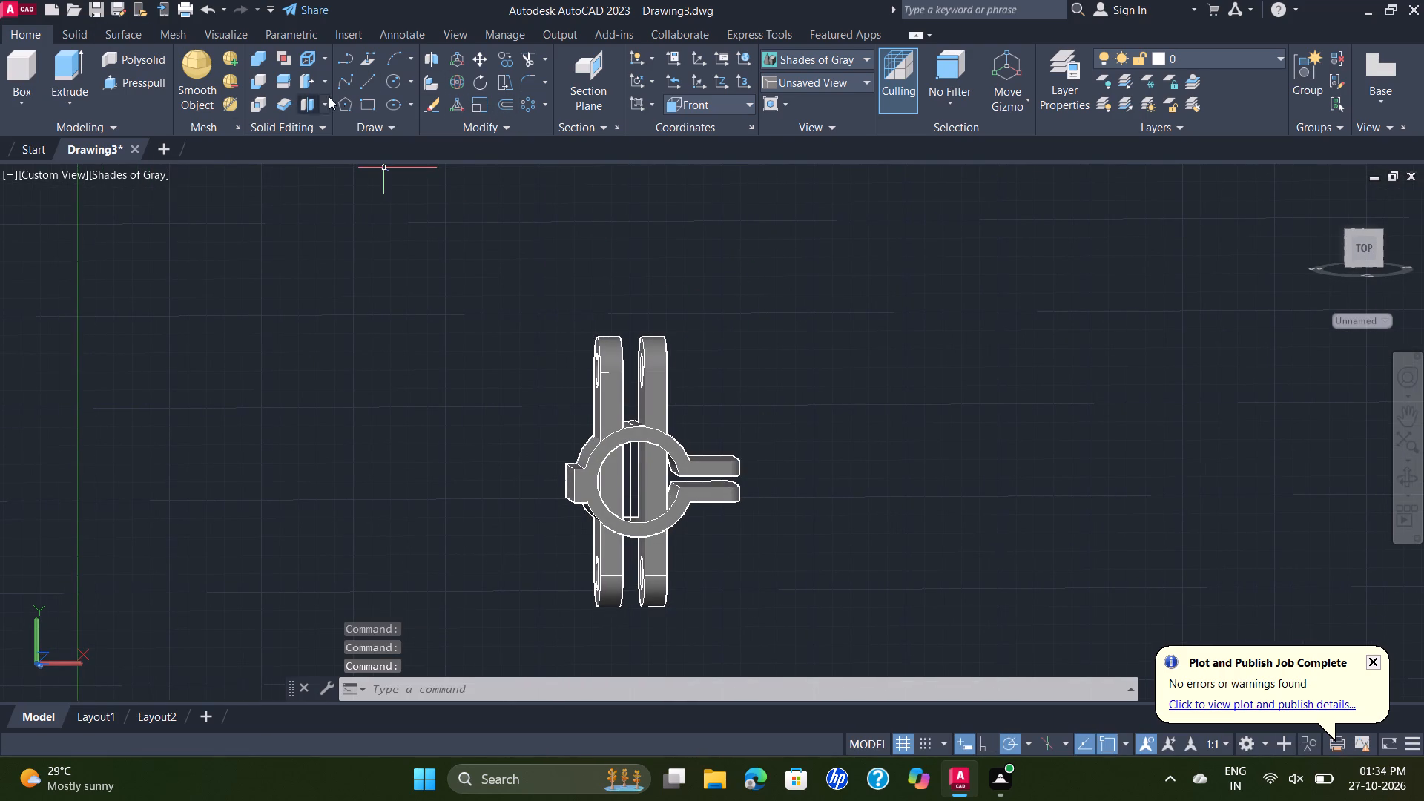
In the Front view, draw a 20-unit line straight down from the top inner corner of the left link plate.
click(47, 179)
click(122, 293)
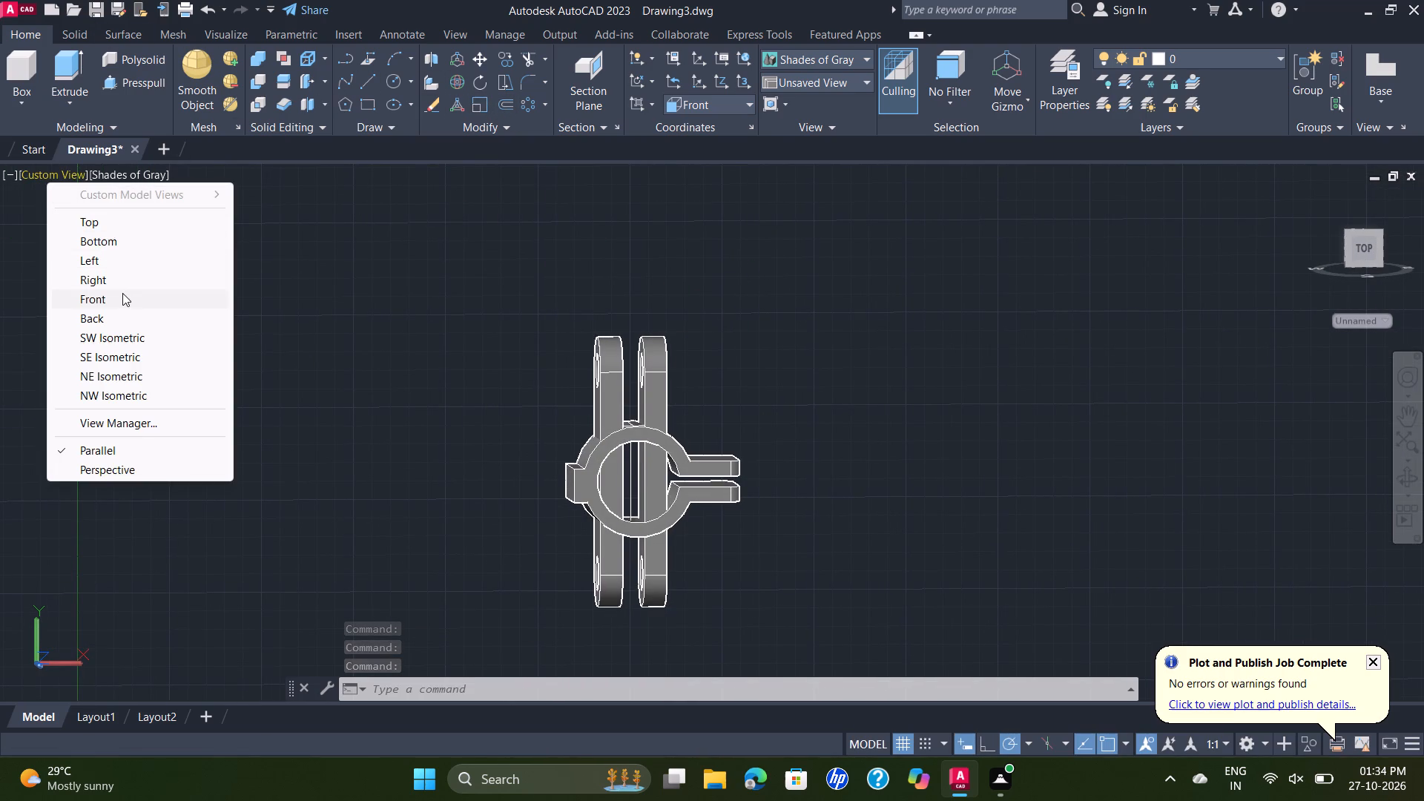
middle_drag(928, 284, 766, 294)
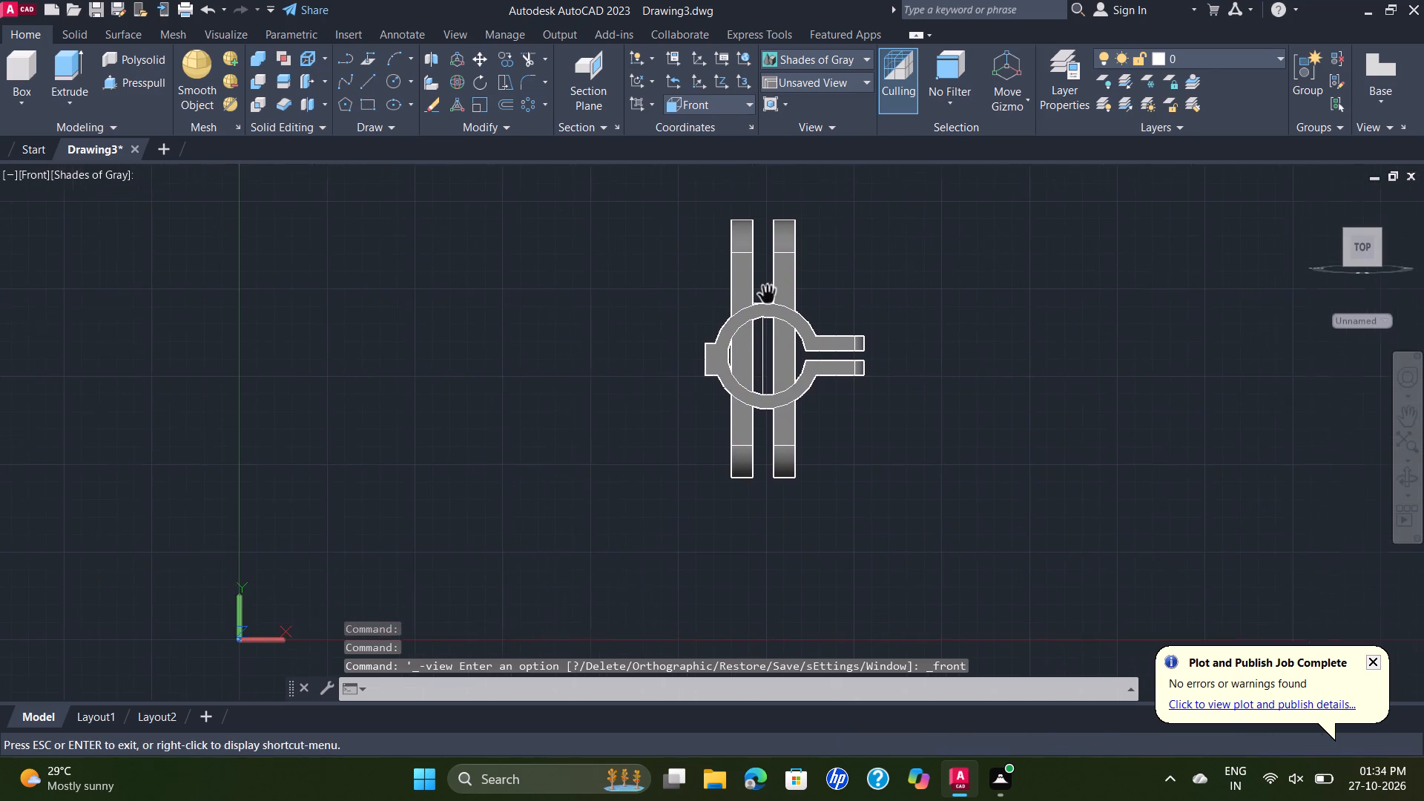
scroll(749, 290, up, 1)
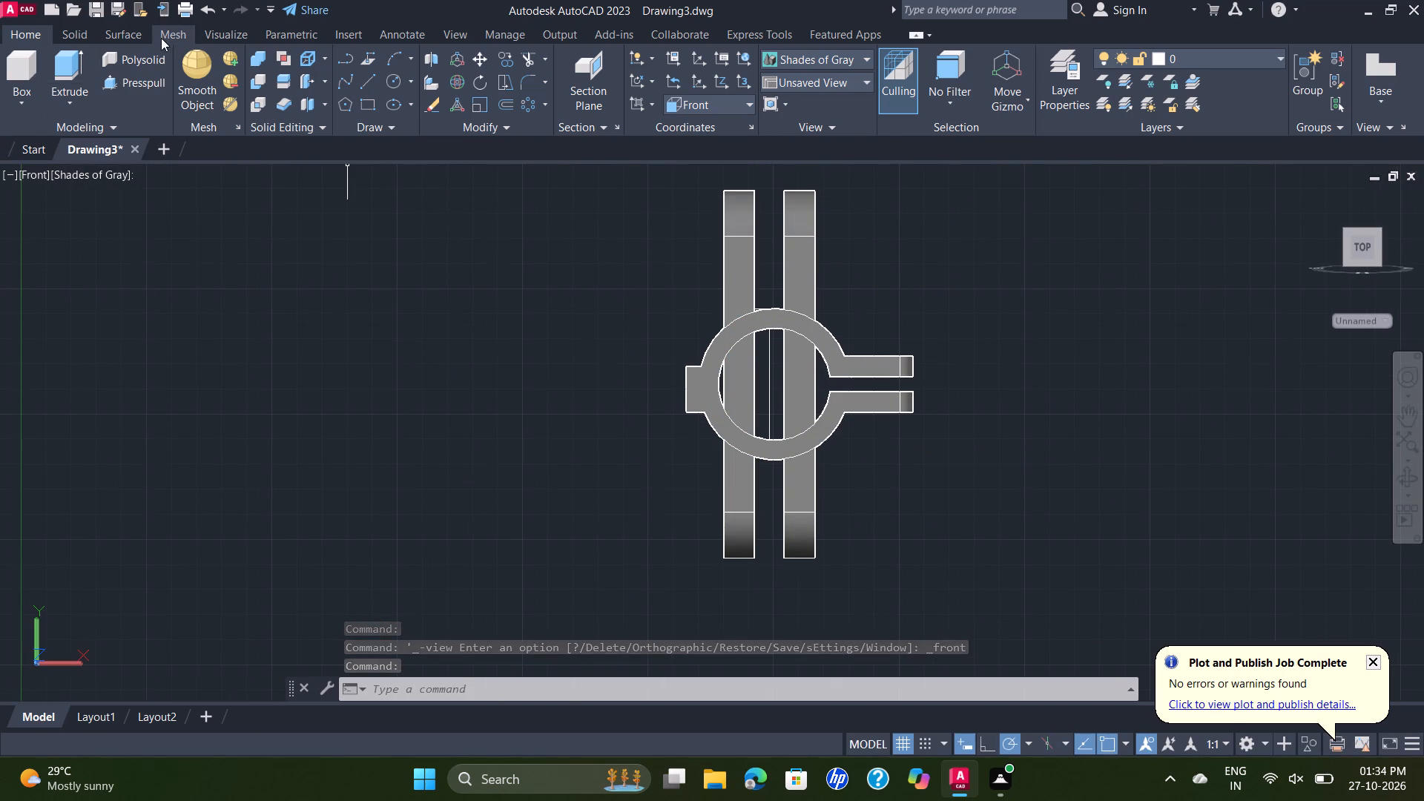
click(374, 88)
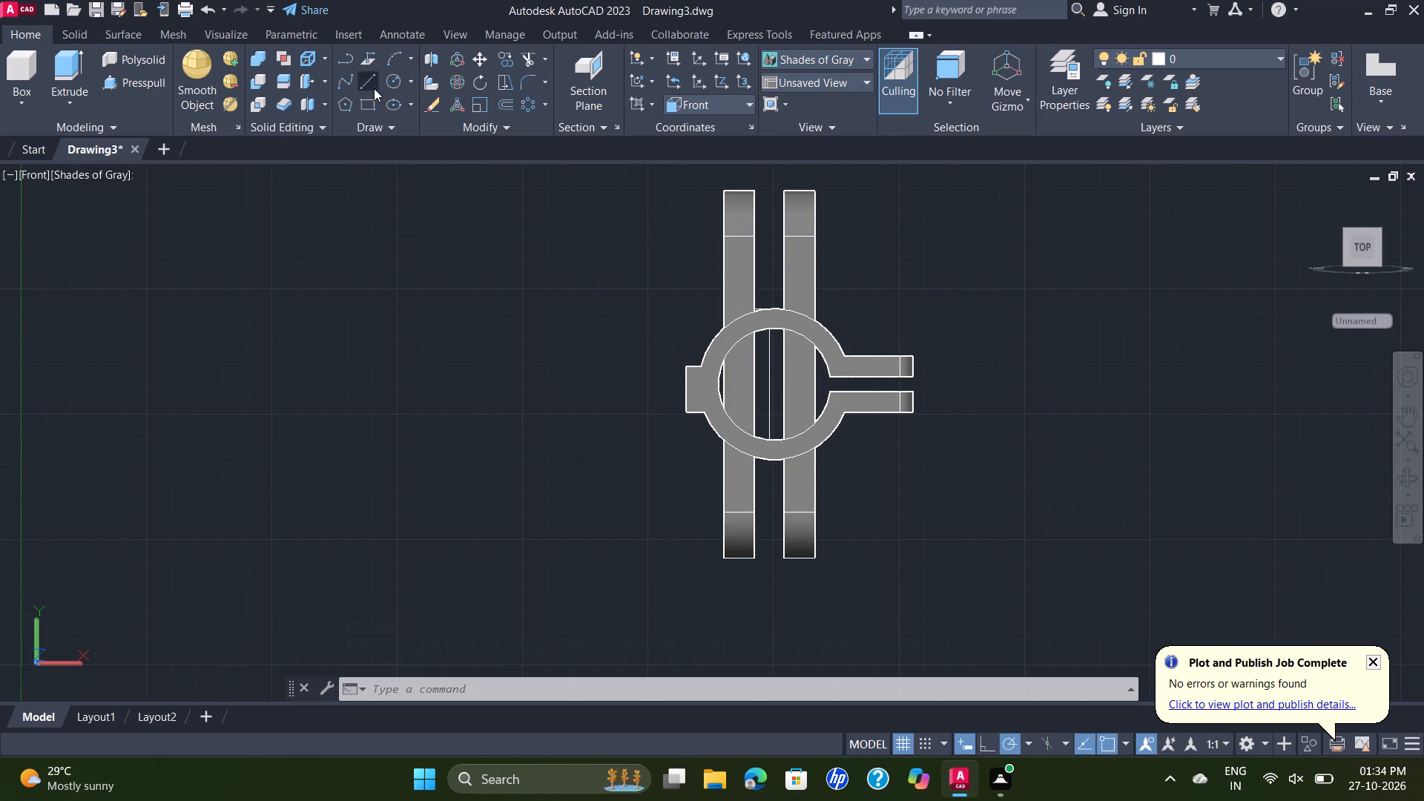
click(754, 197)
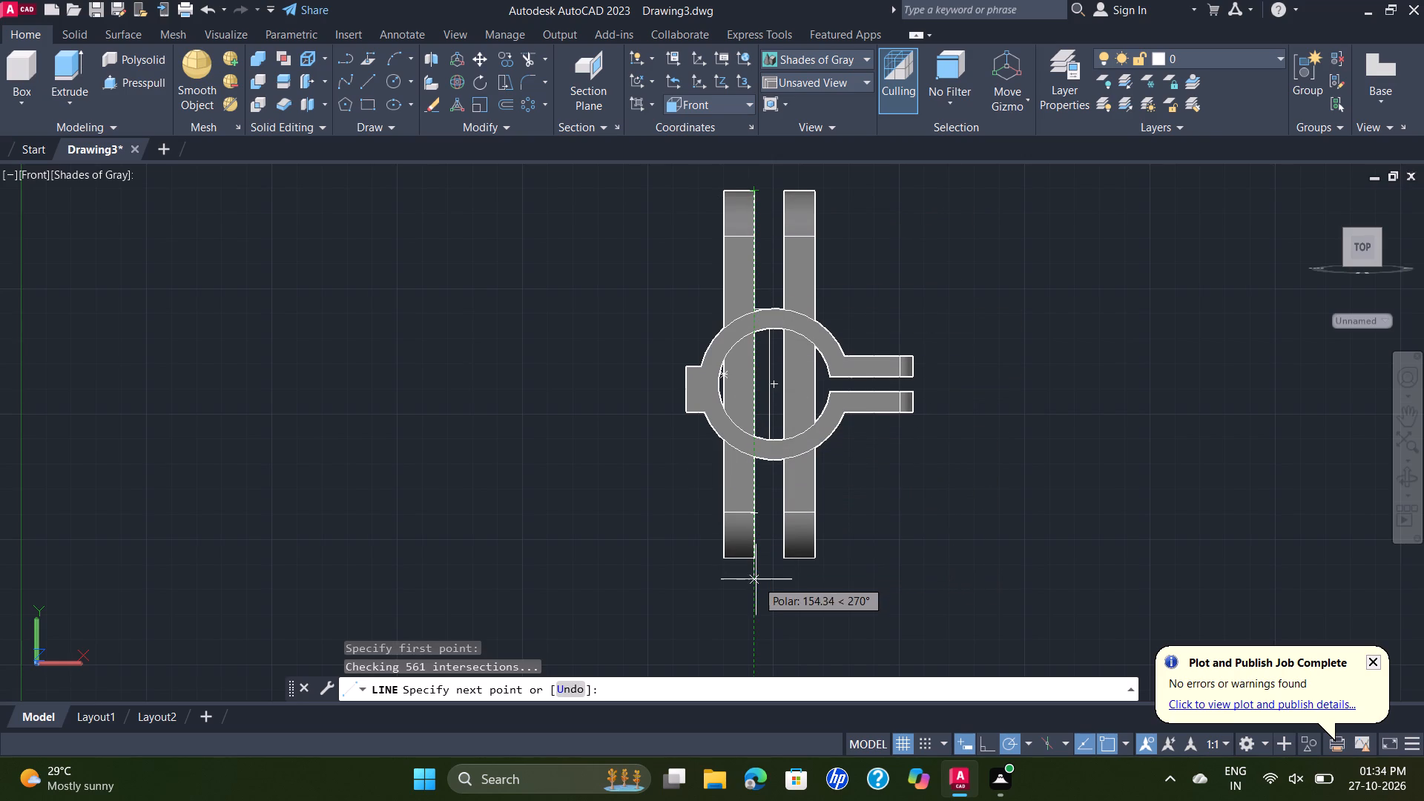
text(20)
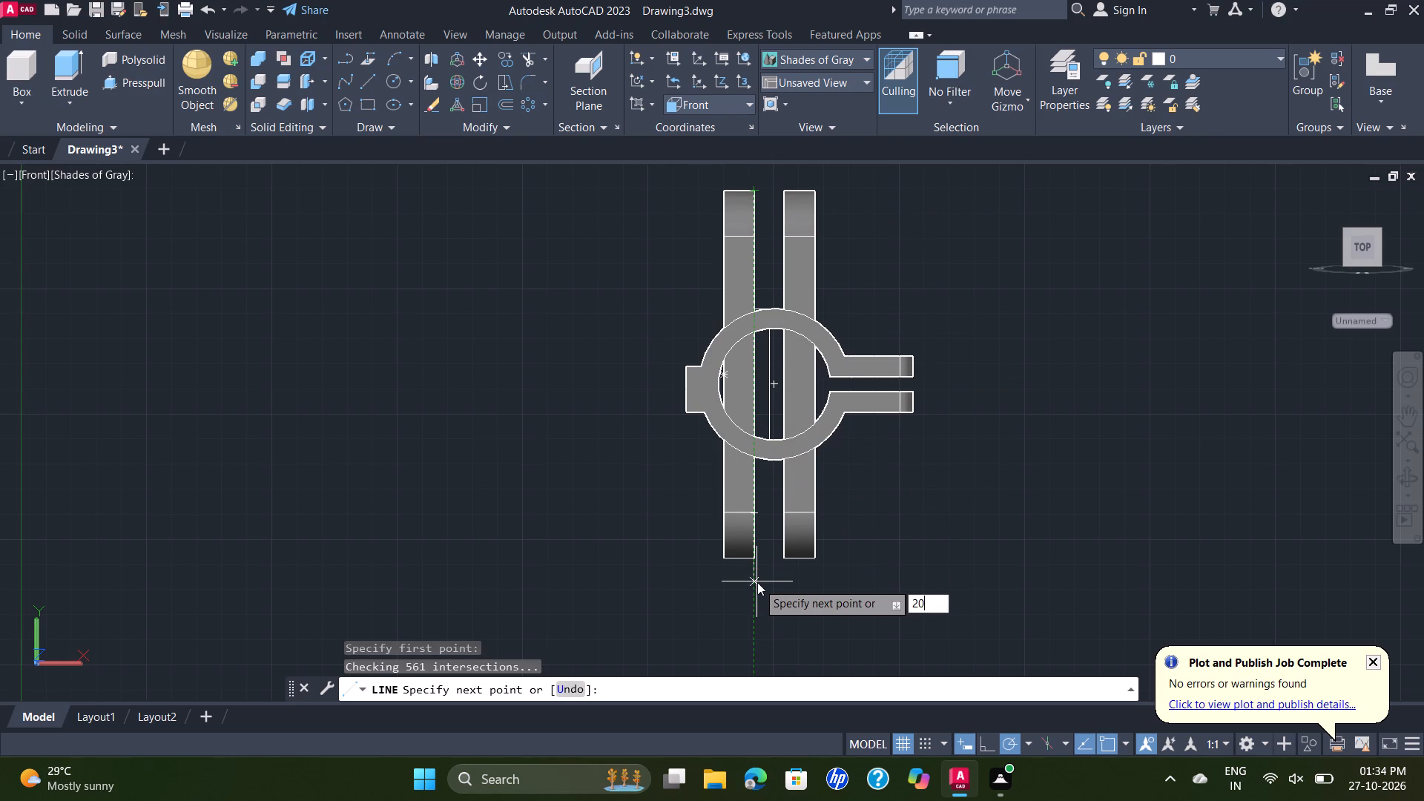
key(Return)
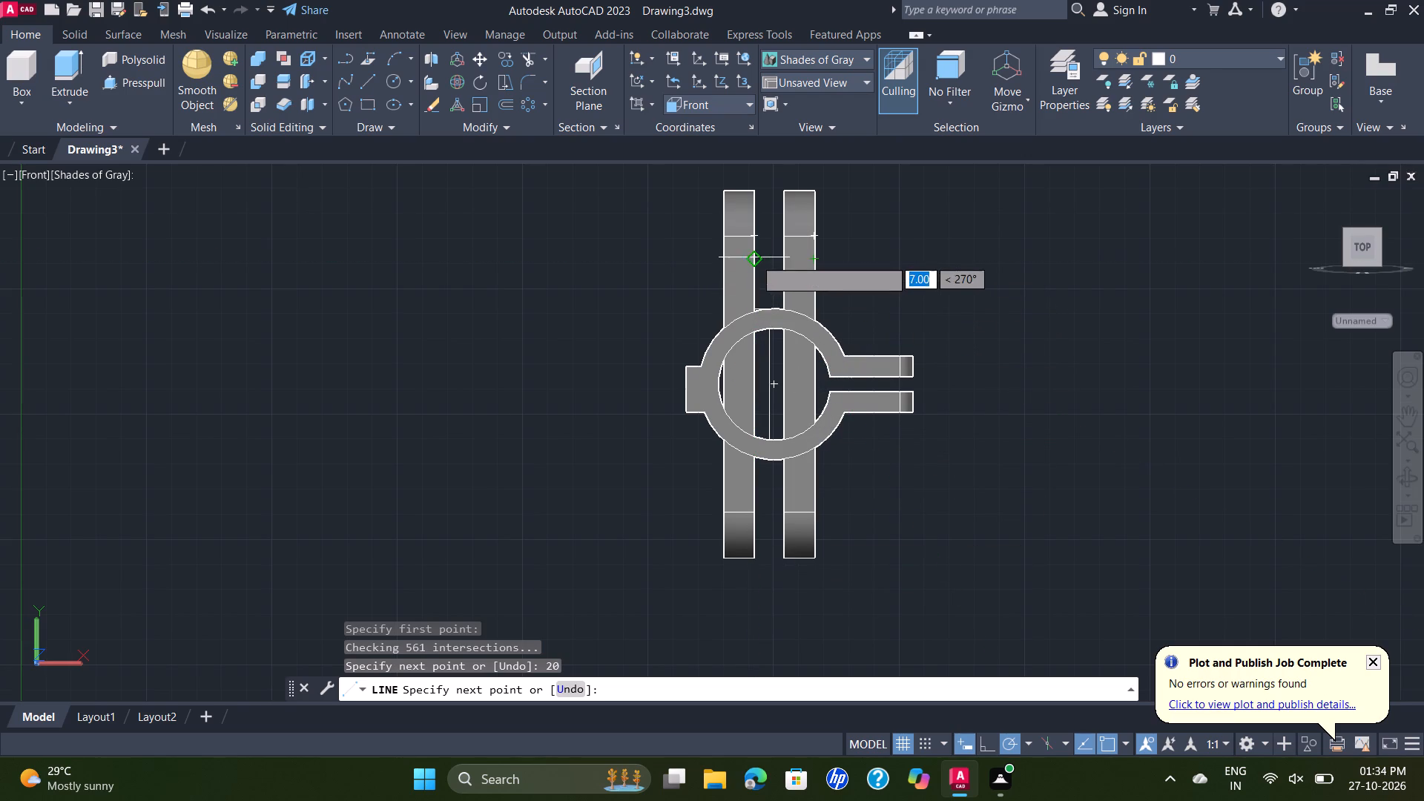
key(Escape)
Draw a U-shaped line profile between the link plates, 20 units down from the left plate's upper inner corner, across, and up the right plate.
key(space)
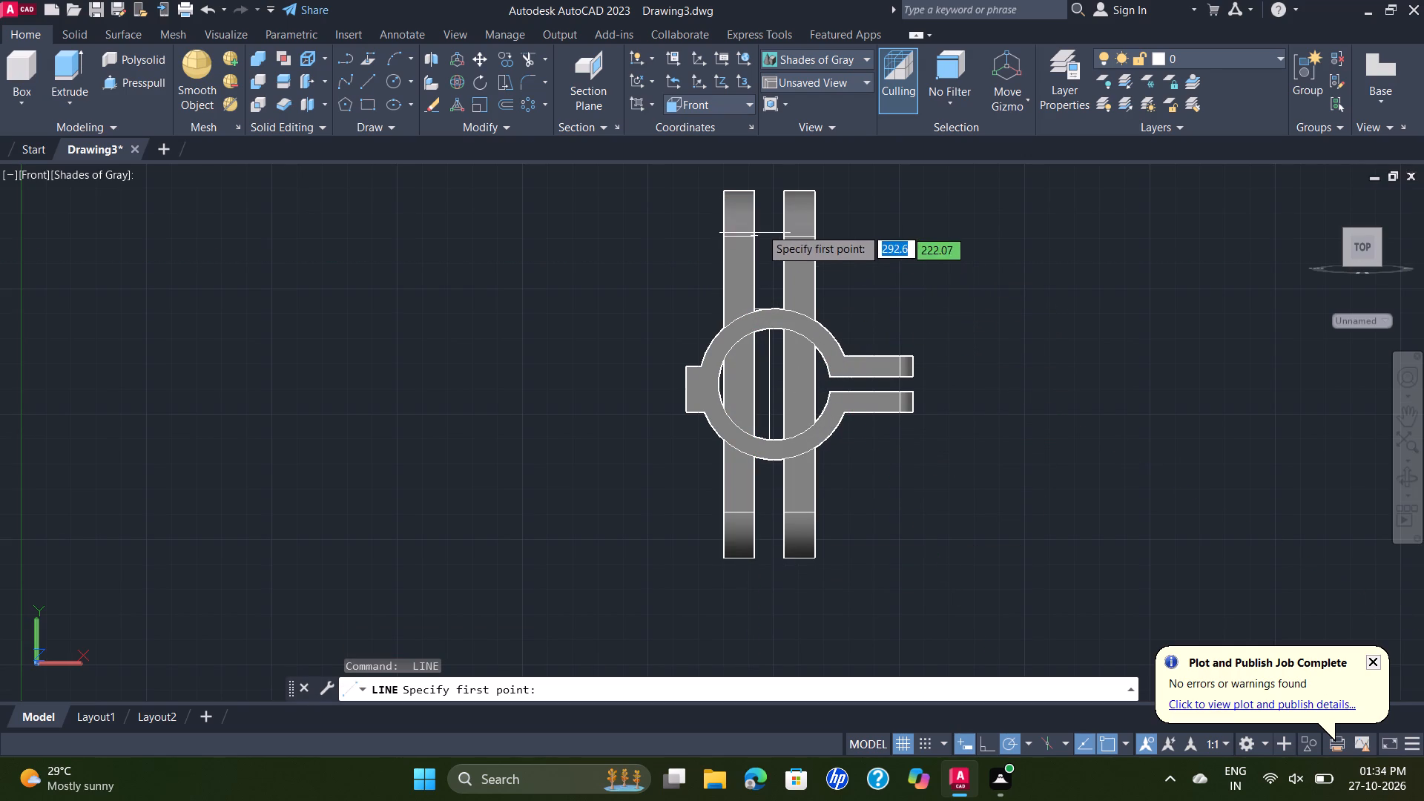
click(754, 240)
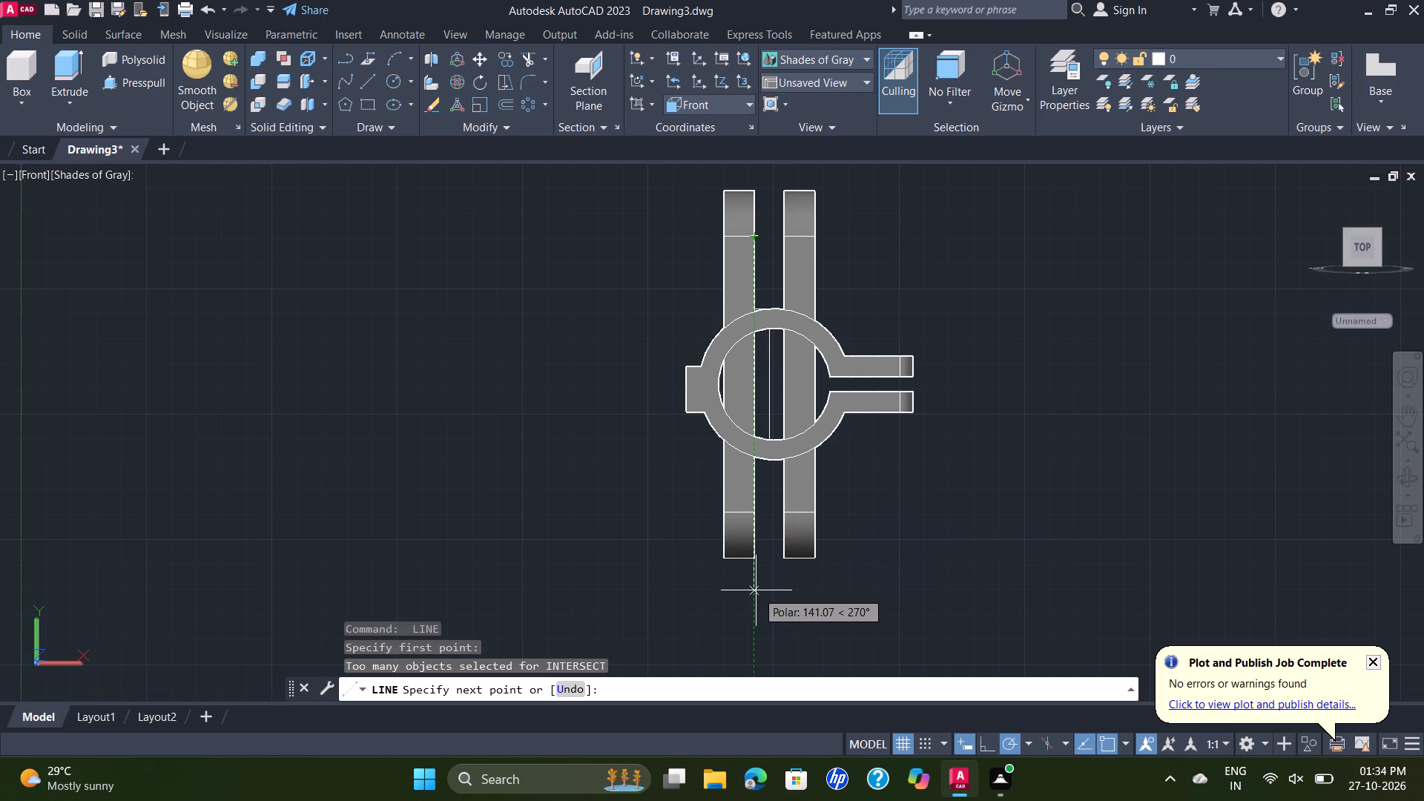
text(20)
key(Return)
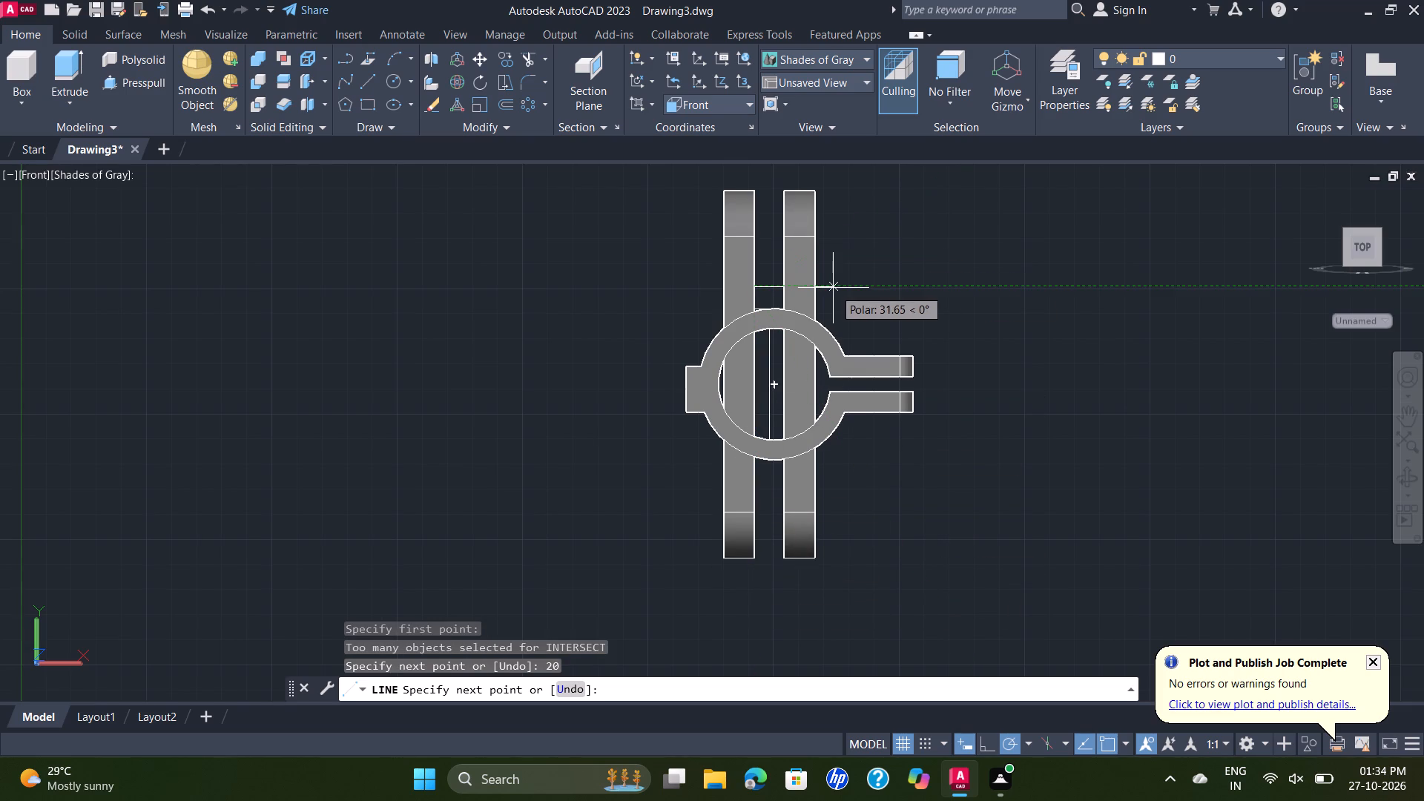
click(779, 284)
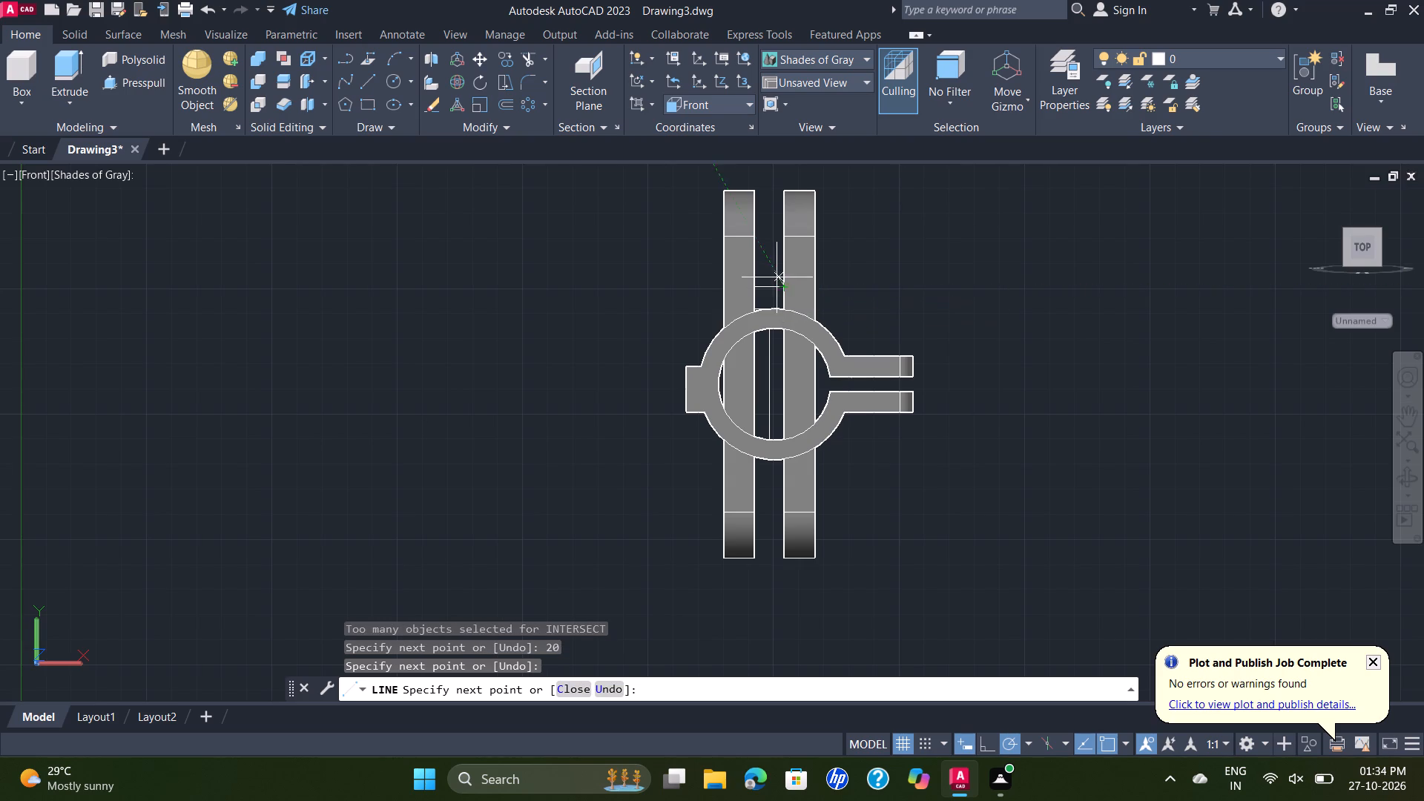
click(782, 234)
key(Escape)
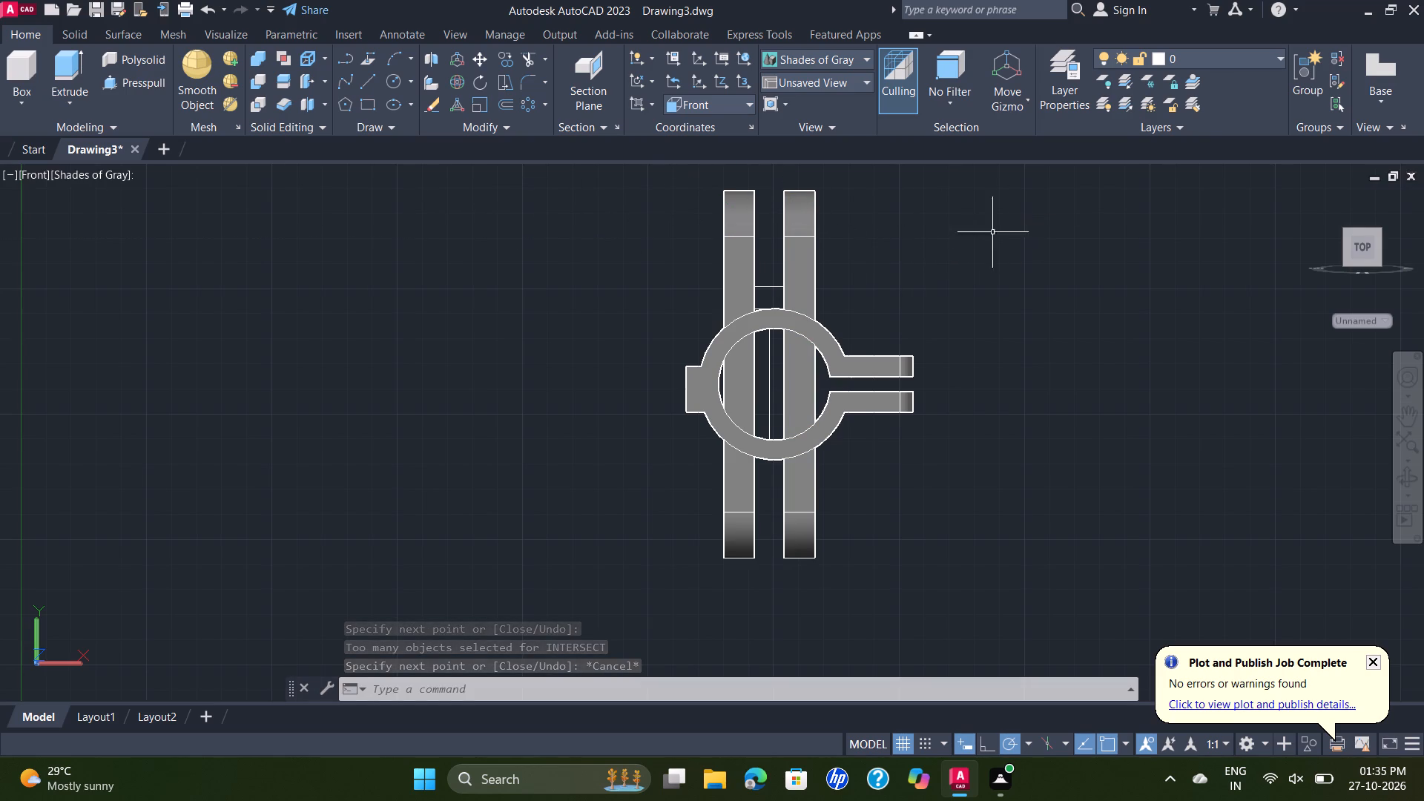
Delete the two vertical construction lines of the U-shaped profile between the upper ends of the link plates.
shift+middle_drag(937, 297, 881, 367)
shift+scroll(943, 338, down, 1)
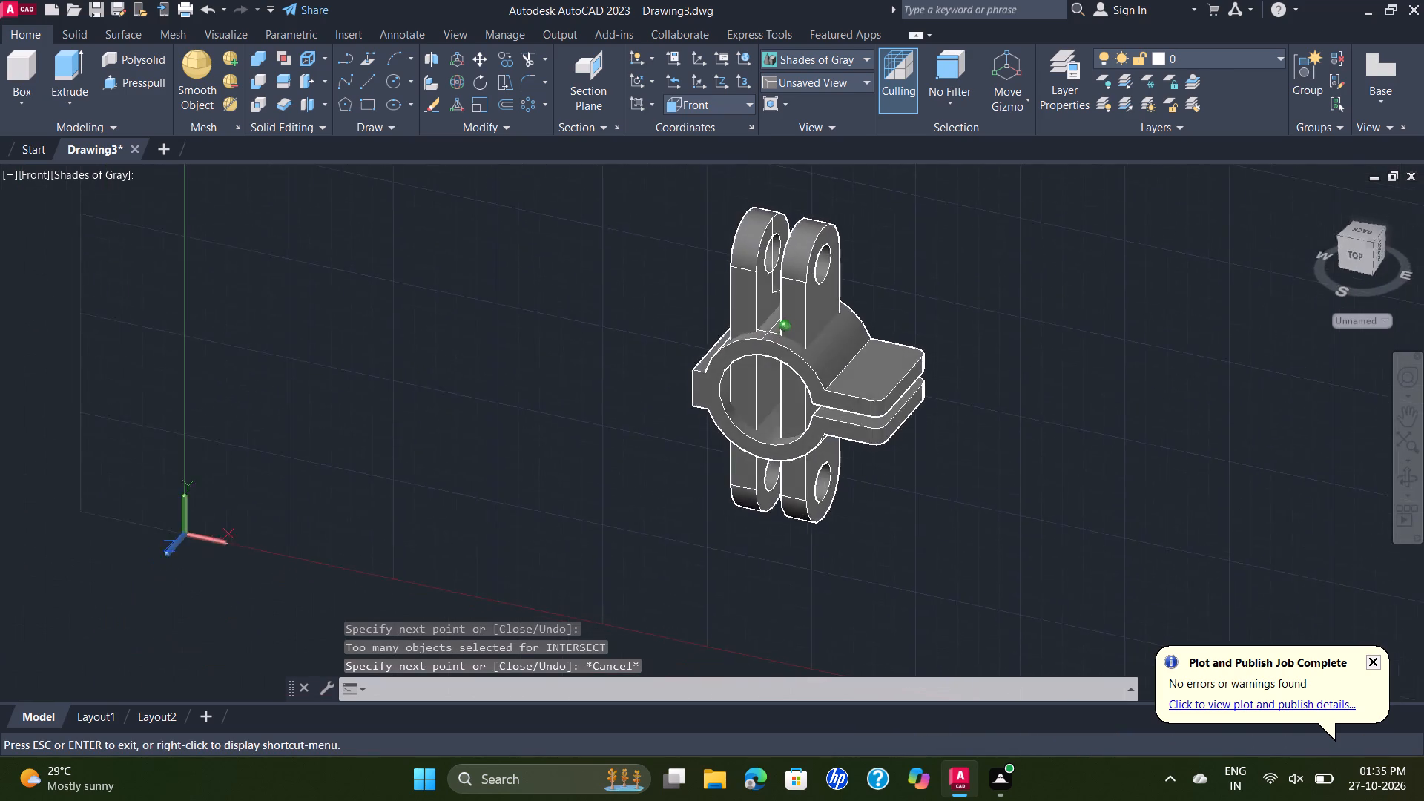
shift+middle_drag(881, 367, 794, 444)
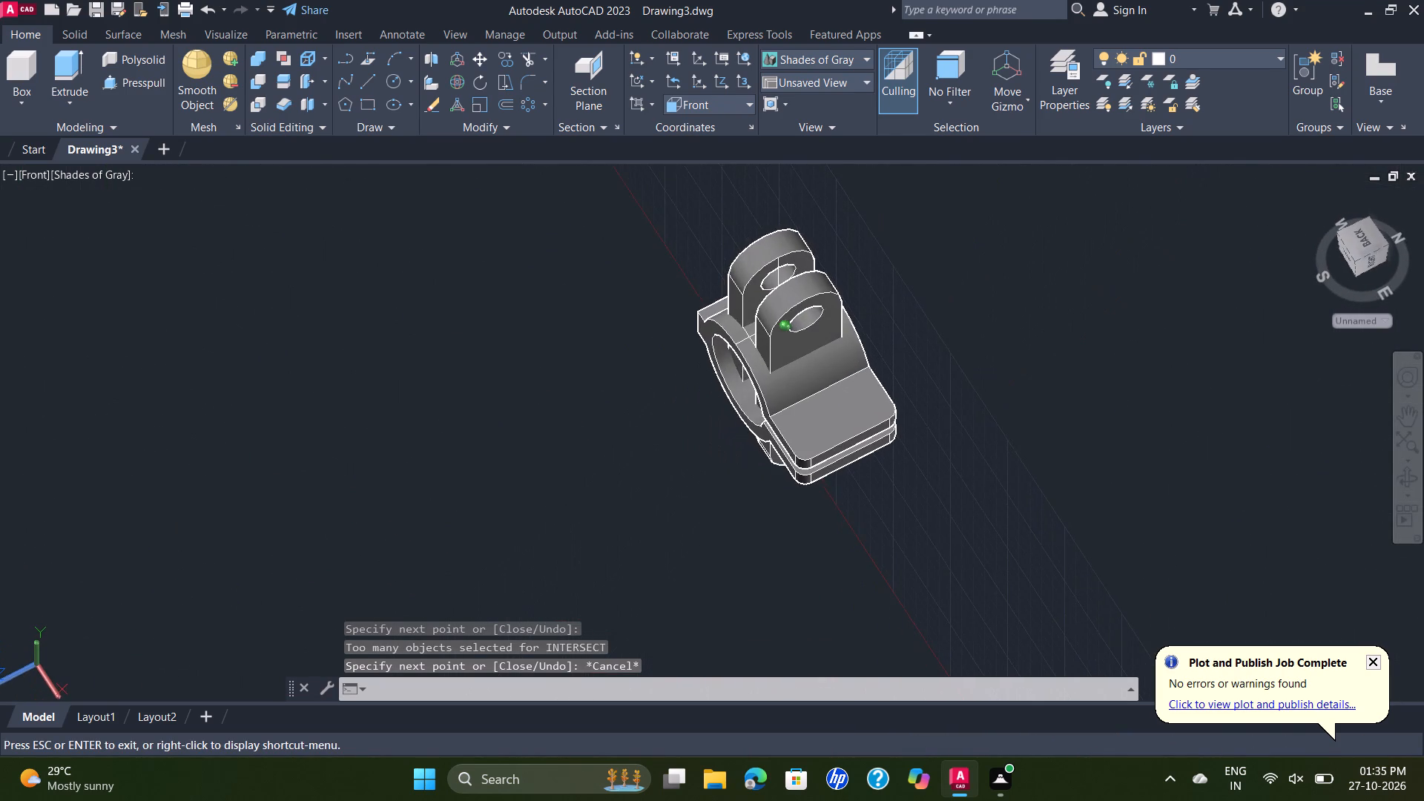
shift+middle_drag(794, 444, 831, 454)
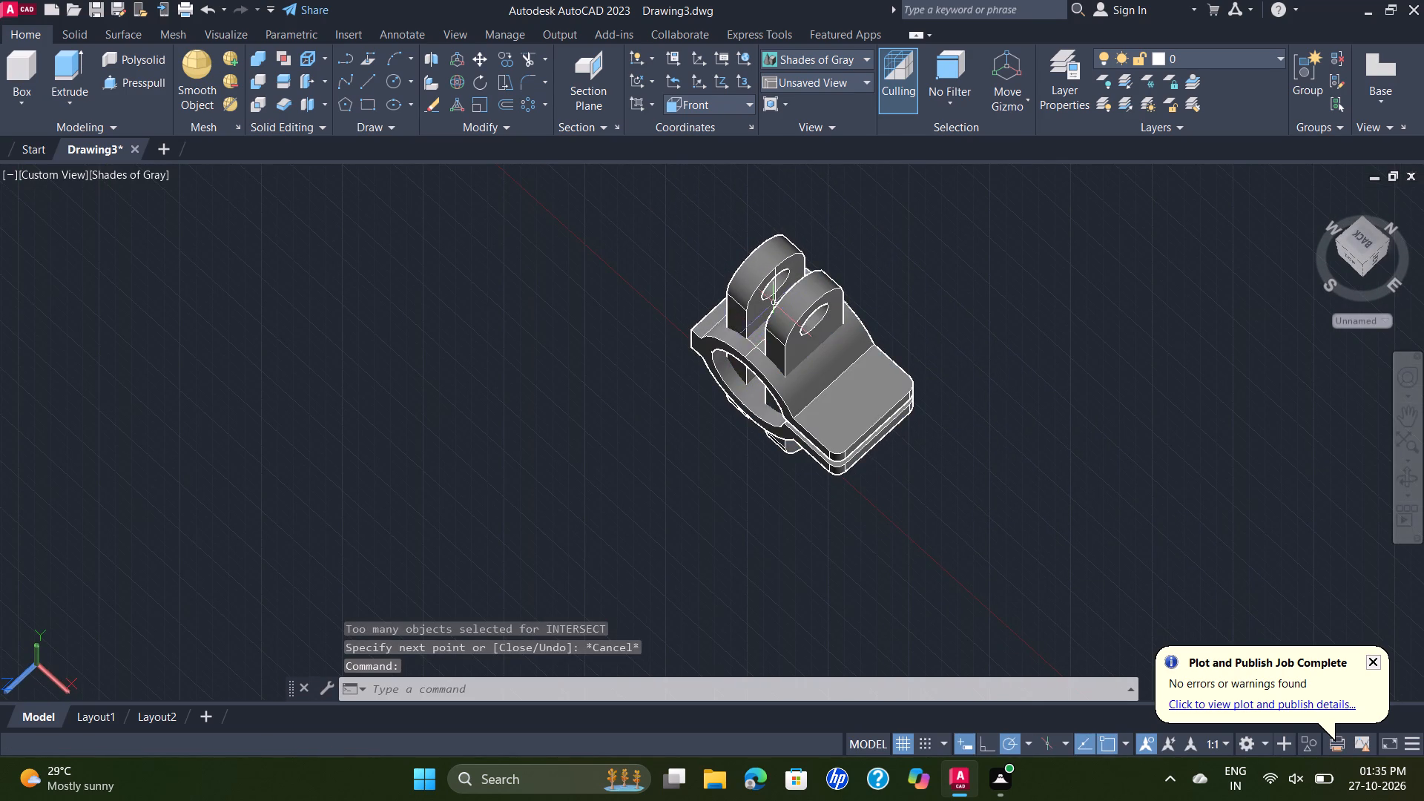
scroll(769, 304, up, 2)
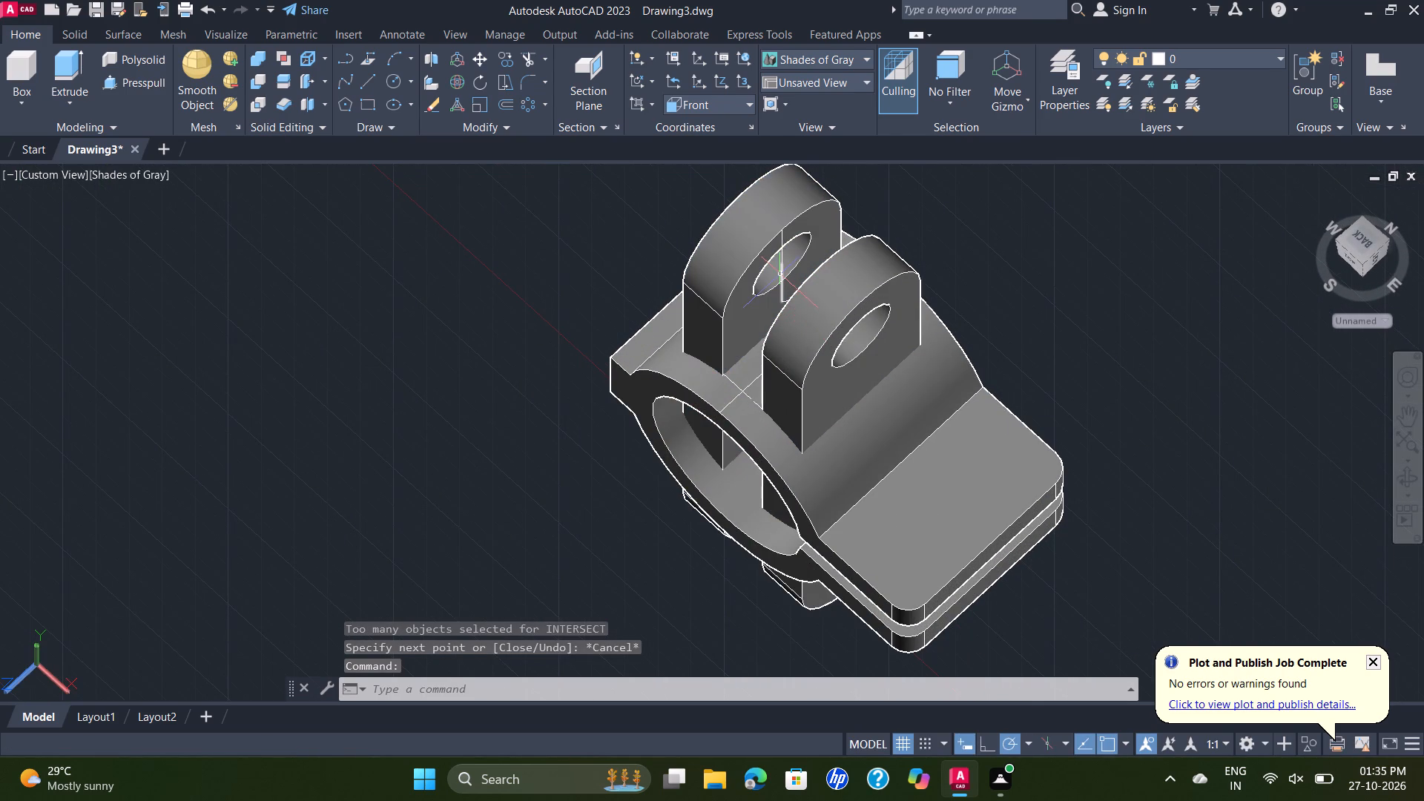
click(780, 274)
key(Delete)
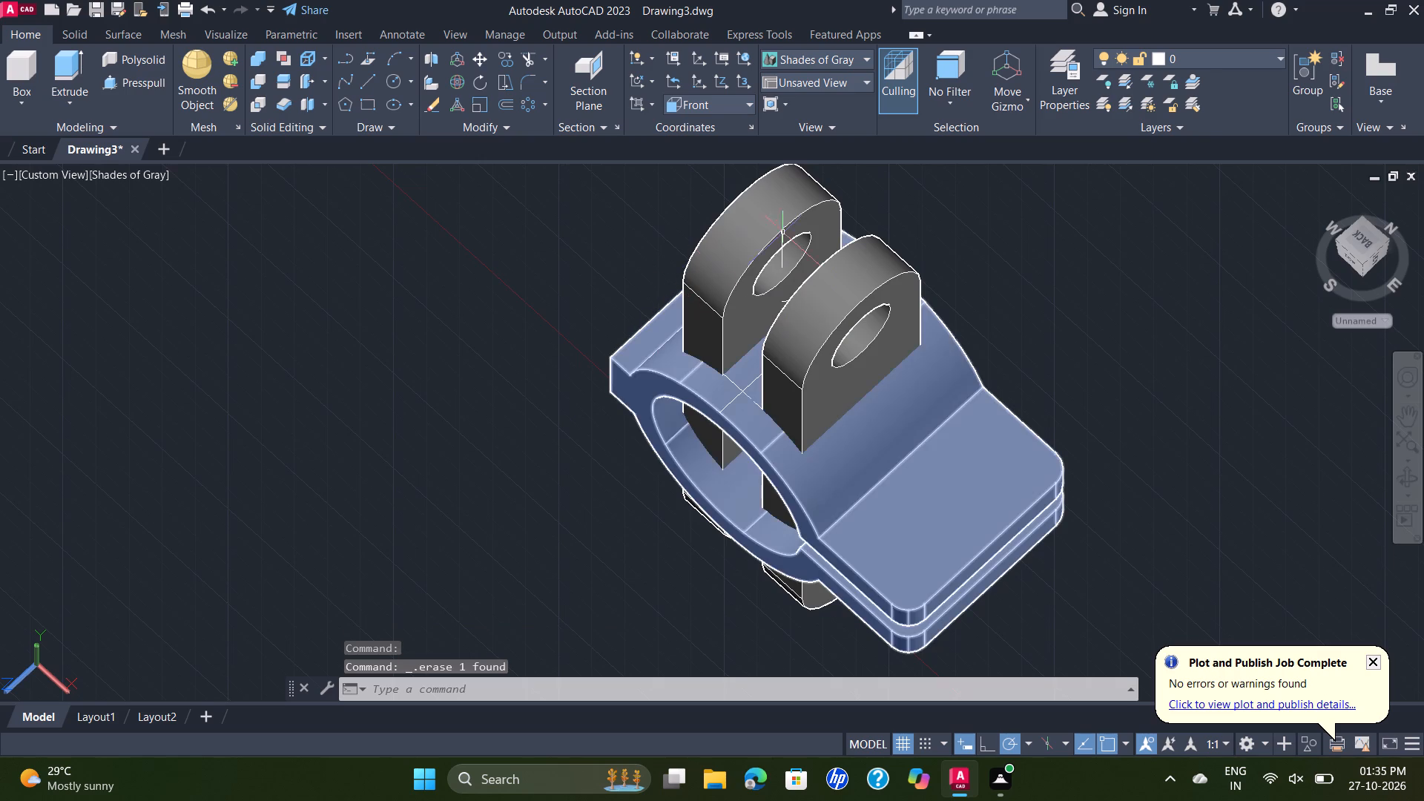
click(783, 263)
key(Delete)
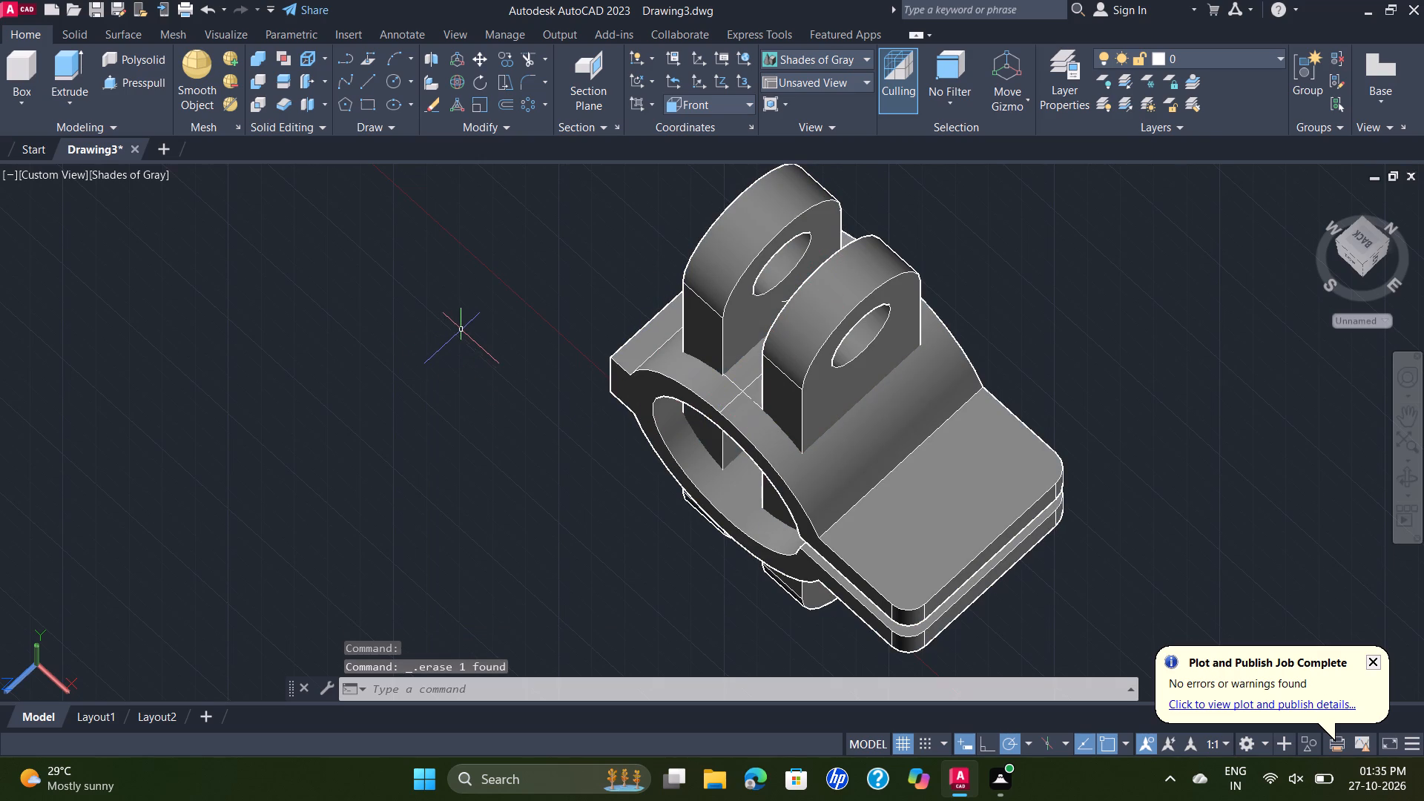
In the Front view, draw a closed rectangle from lines, 12 units wide and 20 units high, in the empty space left of the clamp.
click(42, 179)
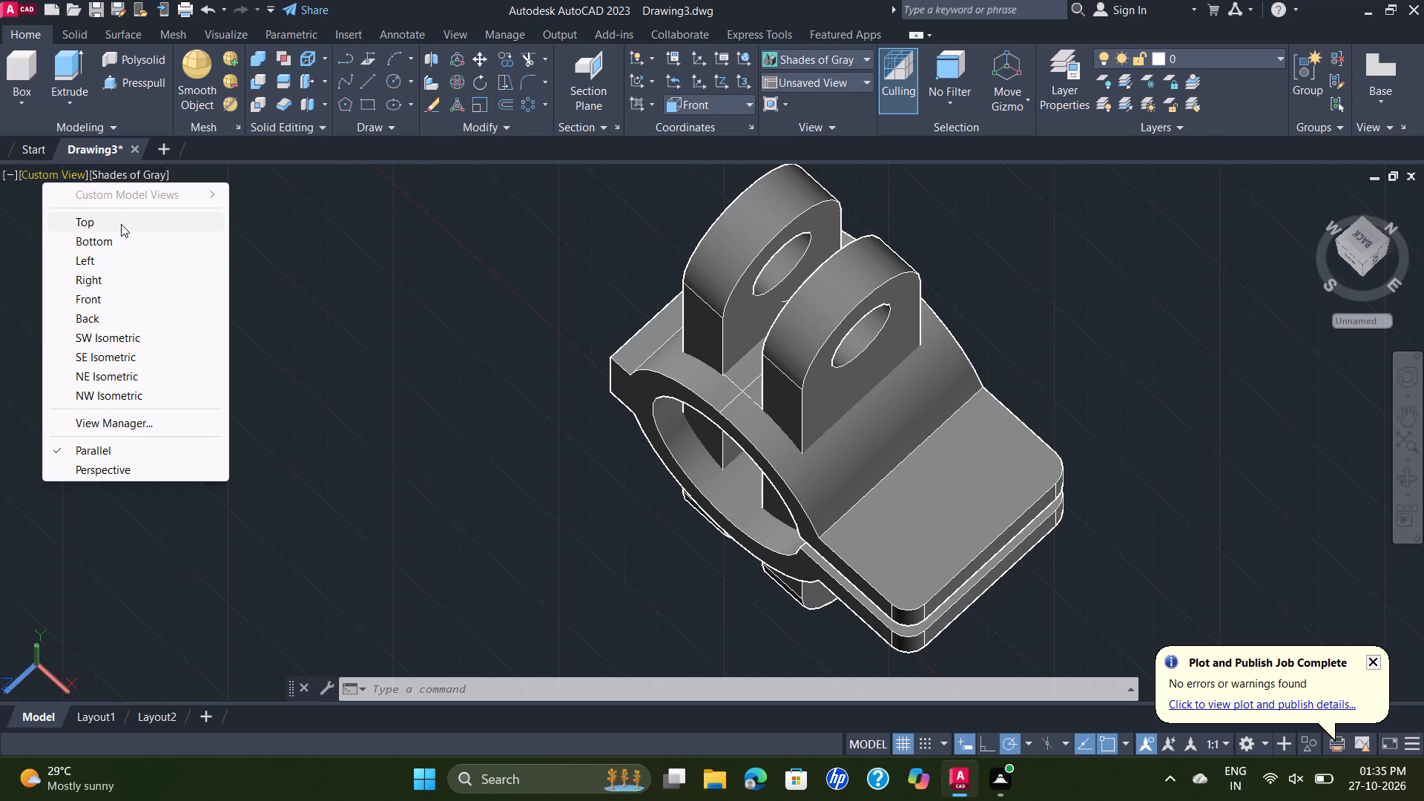
click(110, 297)
middle_drag(270, 260, 47, 266)
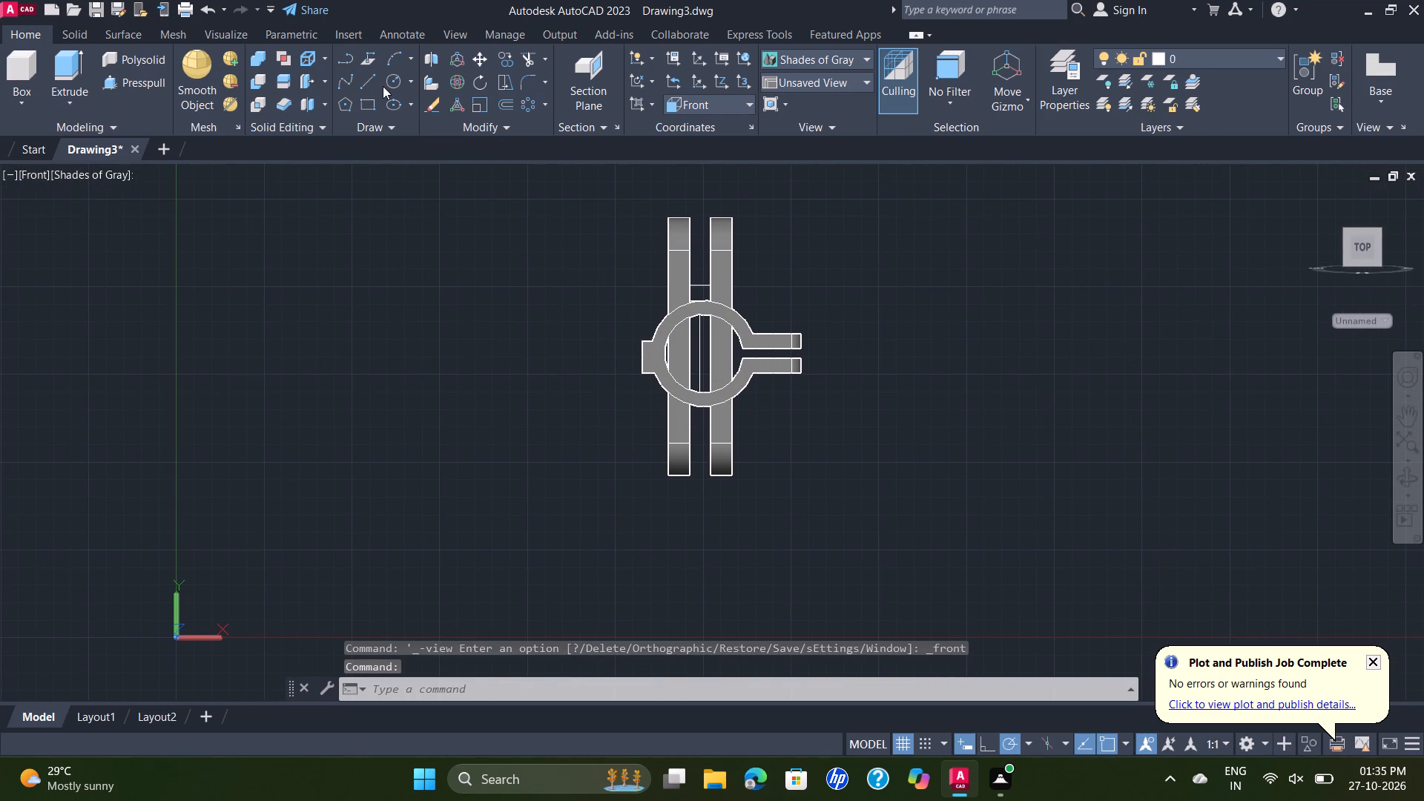
click(371, 85)
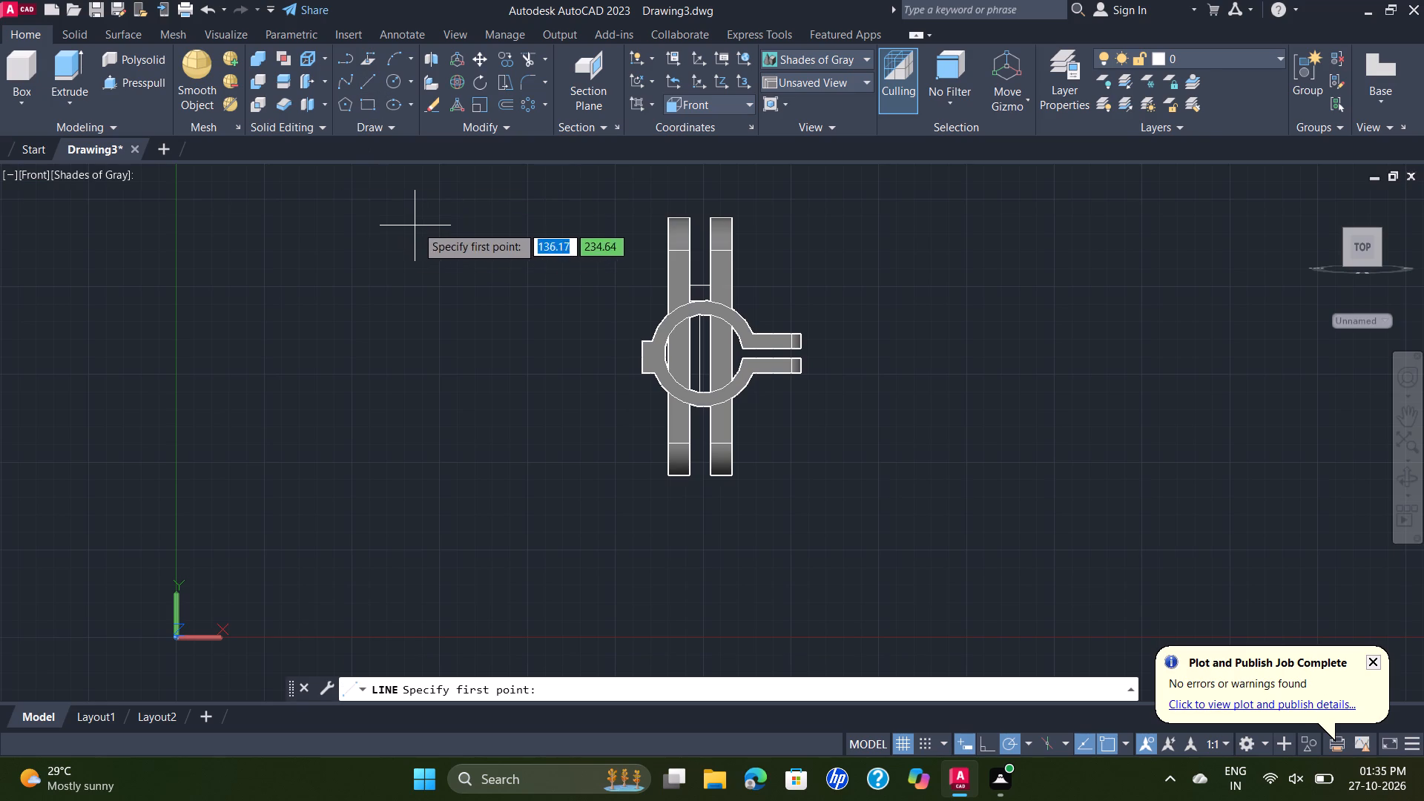
click(441, 200)
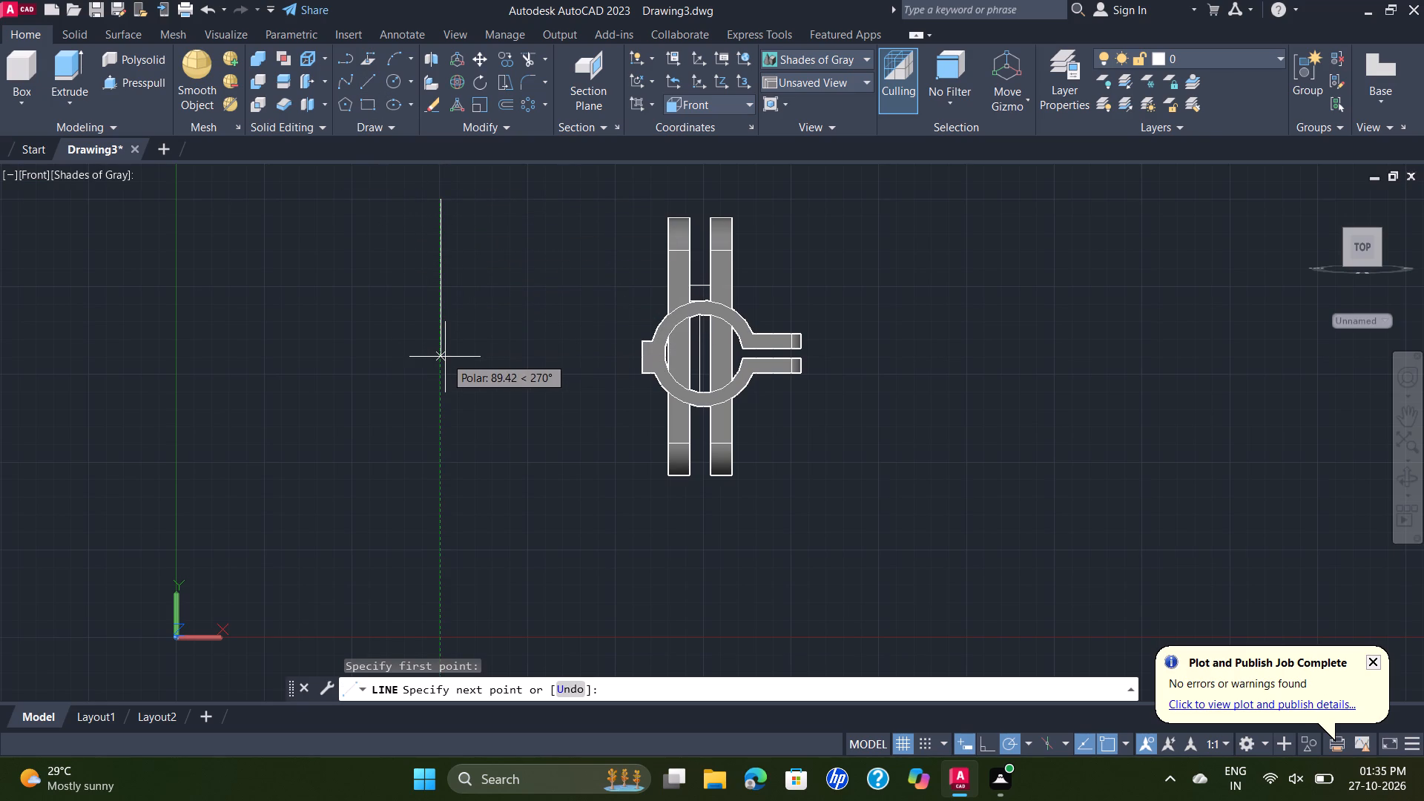
text(20)
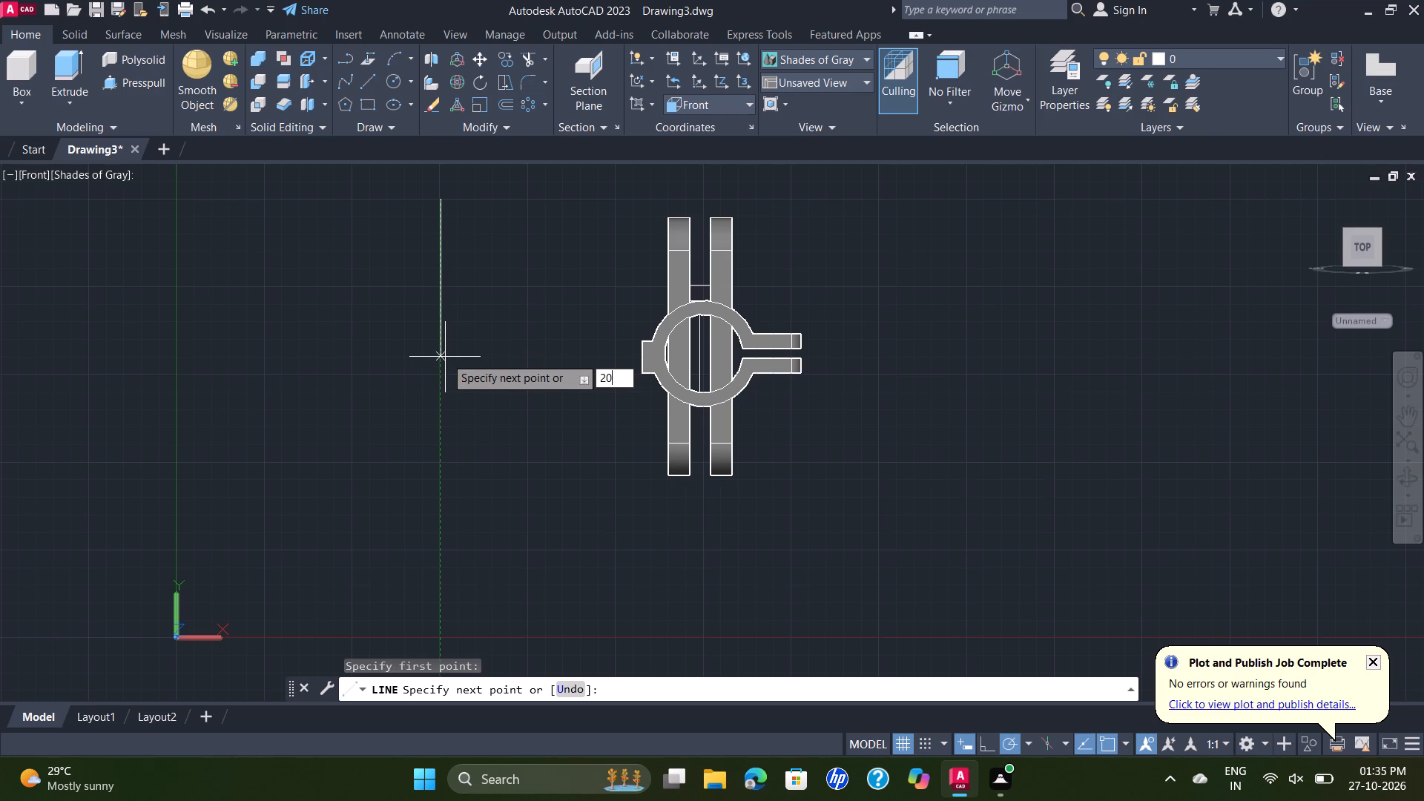
key(Return)
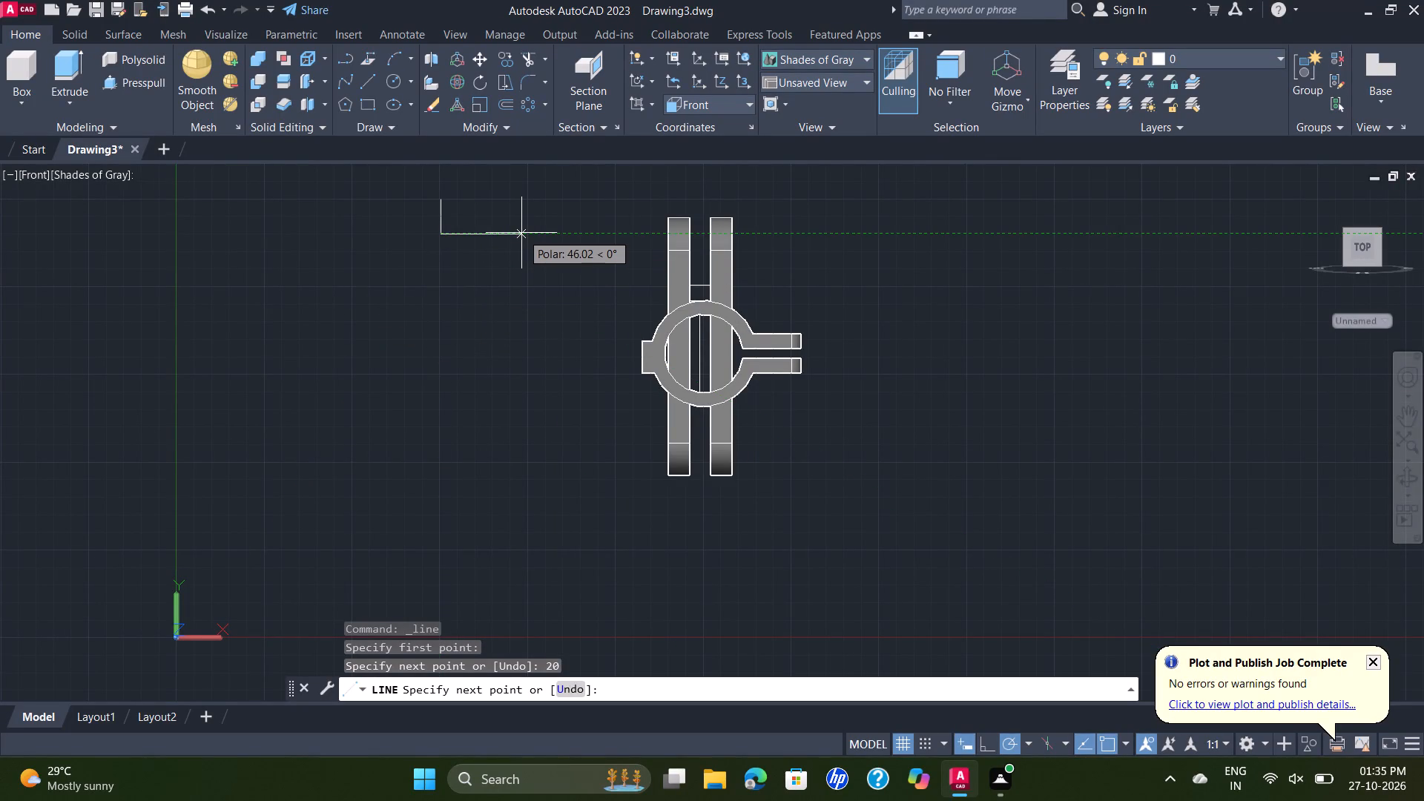
text(12)
key(Return)
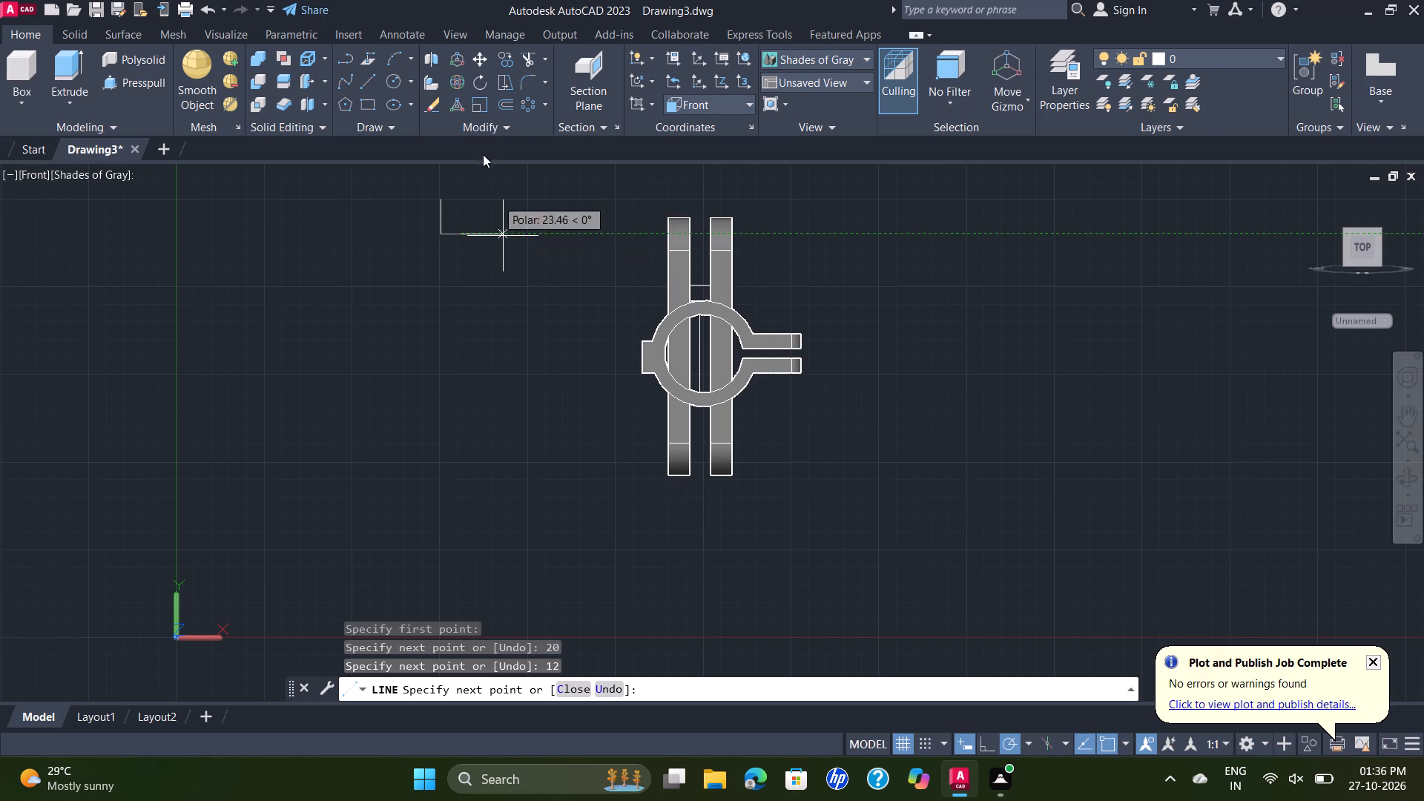
click(461, 201)
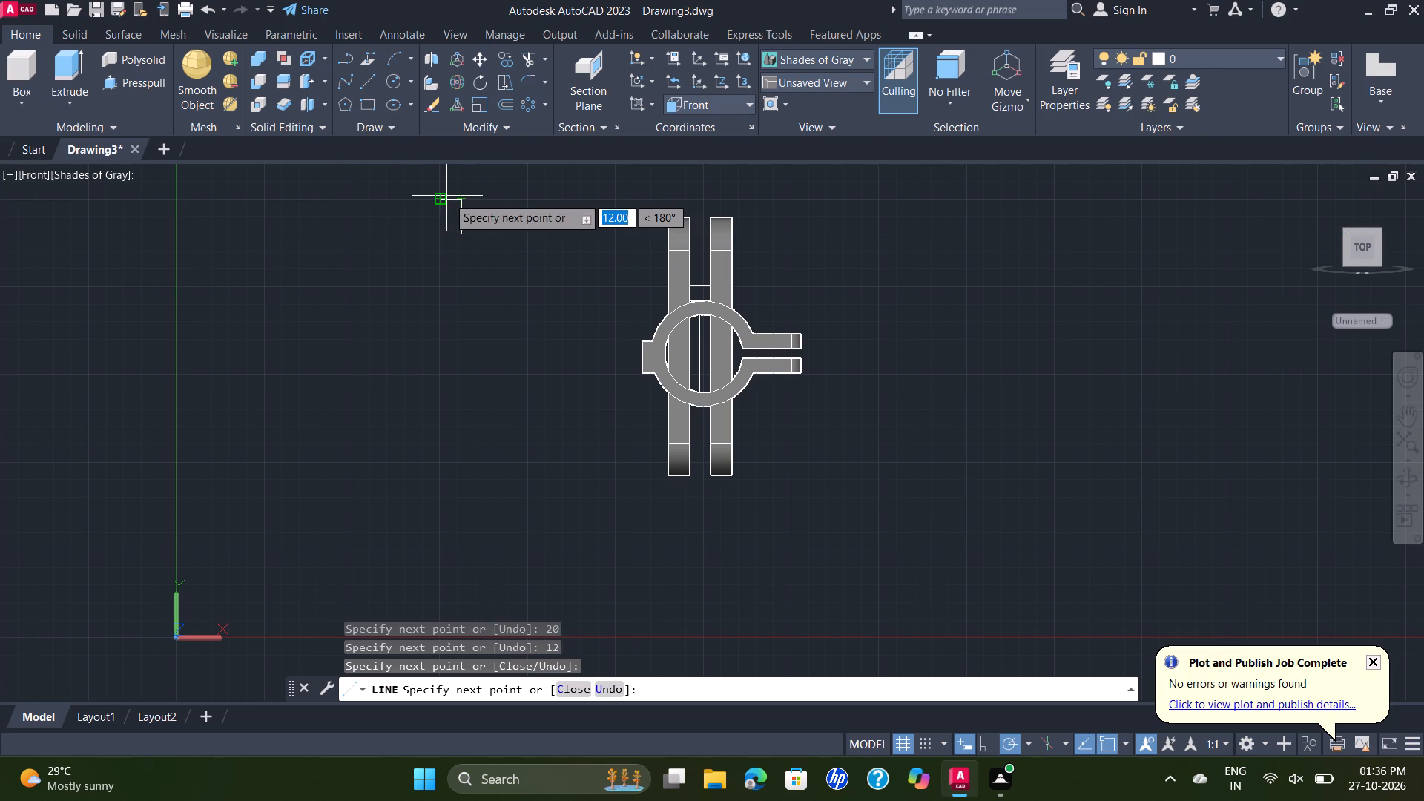
click(442, 203)
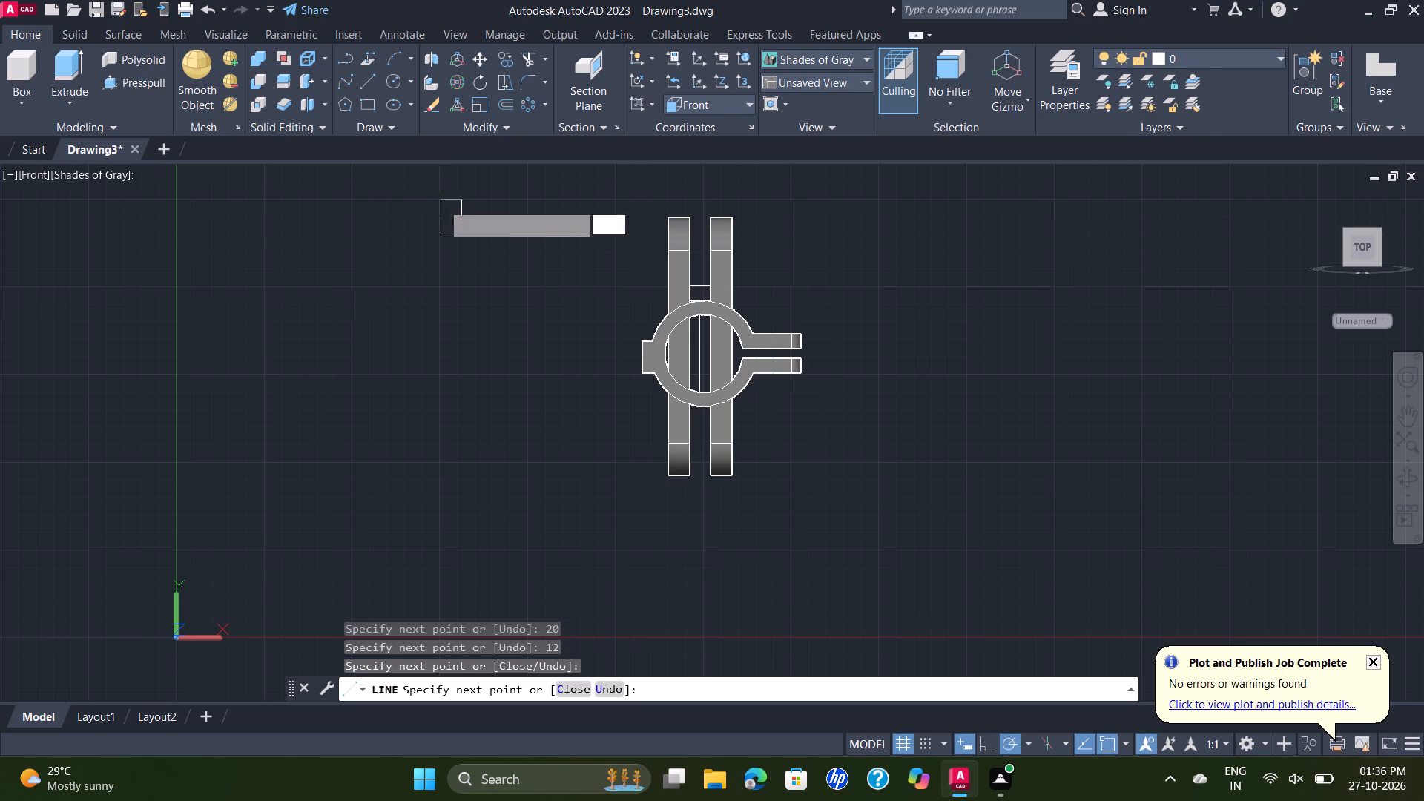
key(Escape)
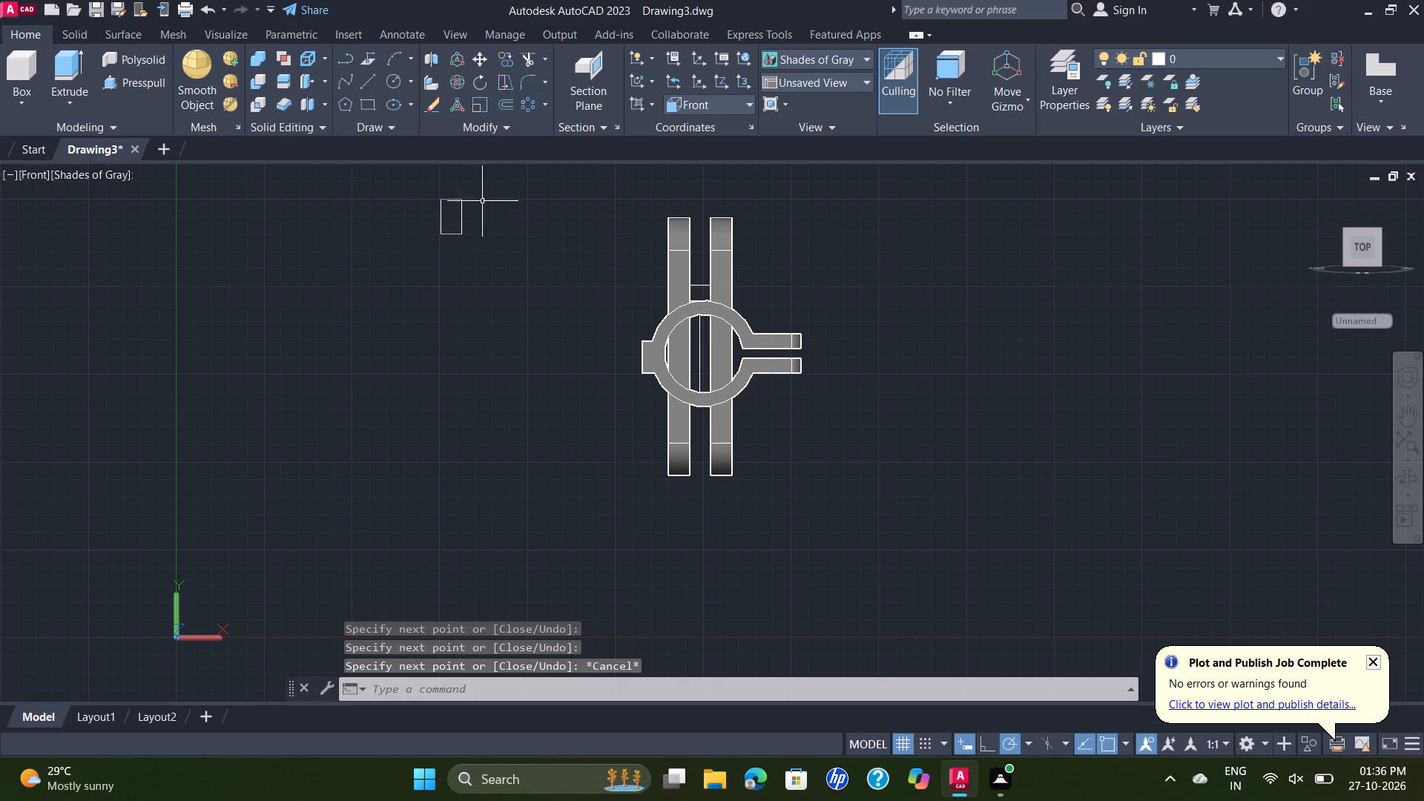
Move the 12 by 20 rectangle by its top-left corner to the empty space right of the link plates' upper ends.
click(495, 188)
click(387, 261)
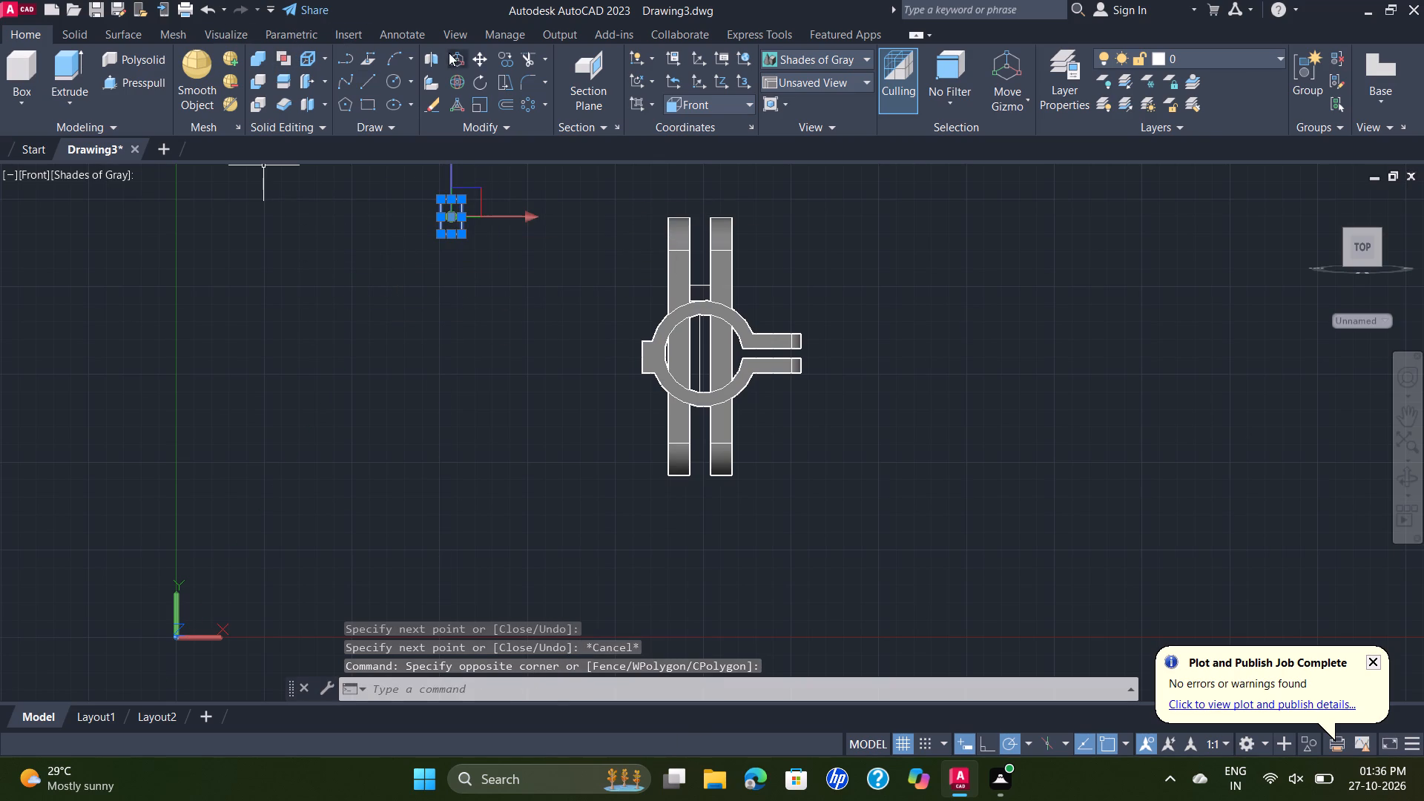
click(476, 62)
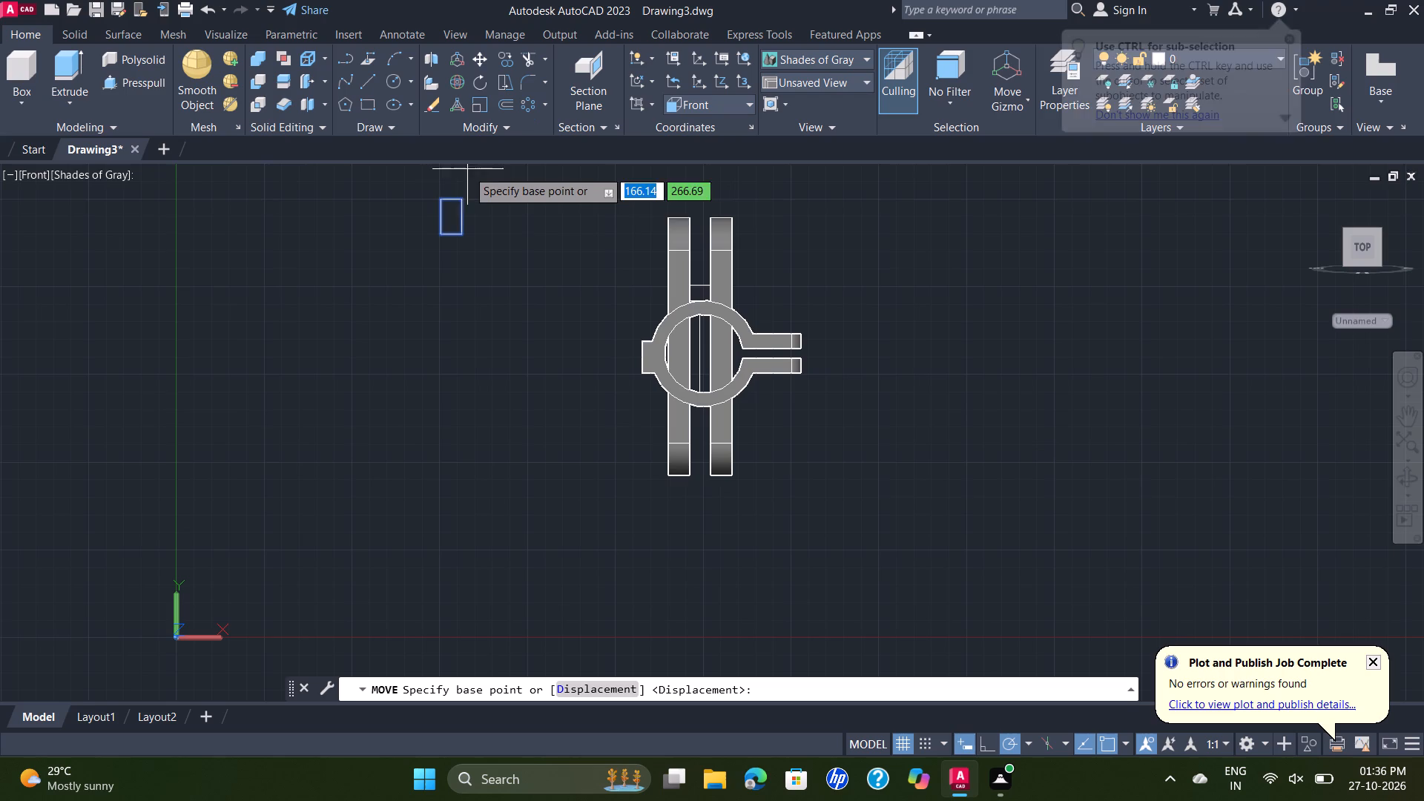
click(444, 200)
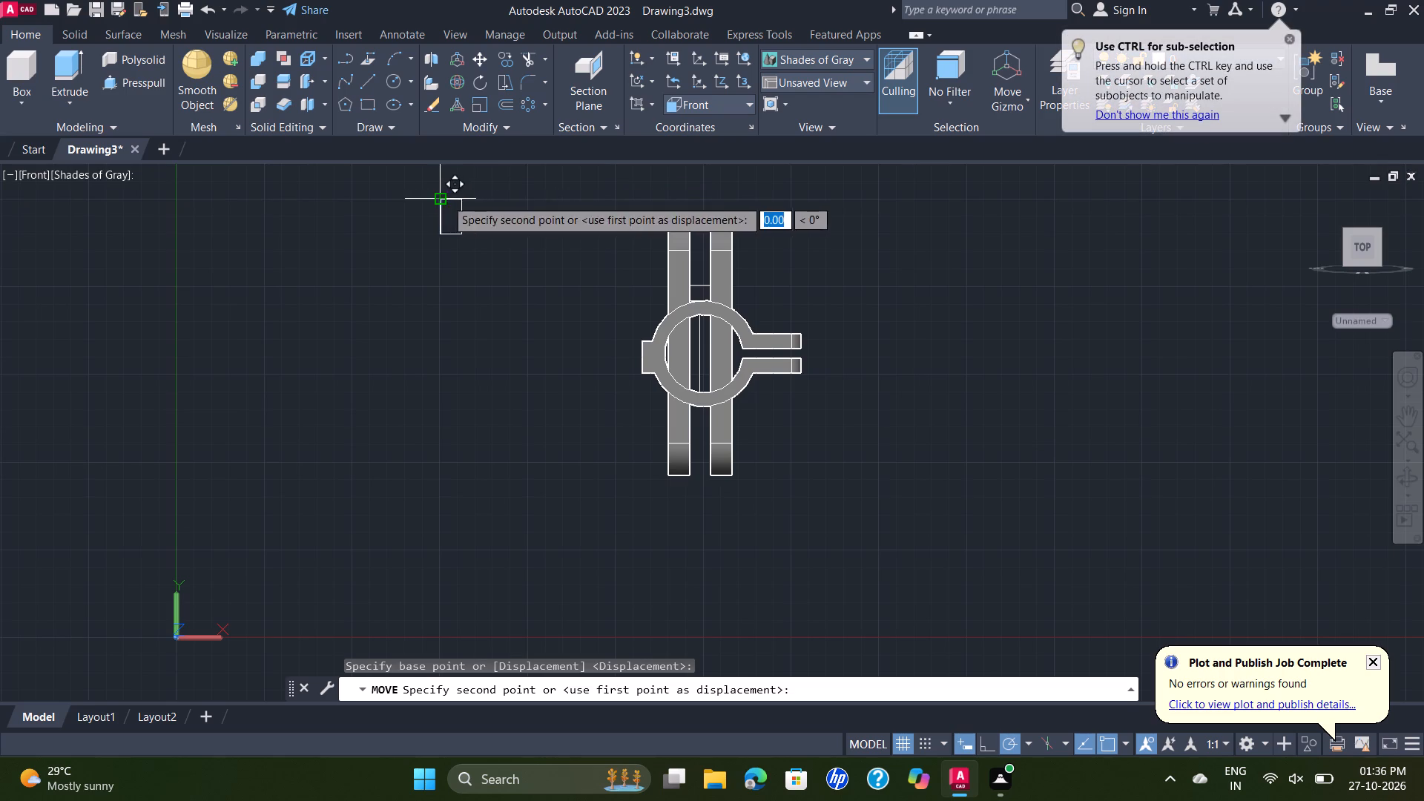
scroll(658, 295, down, 1)
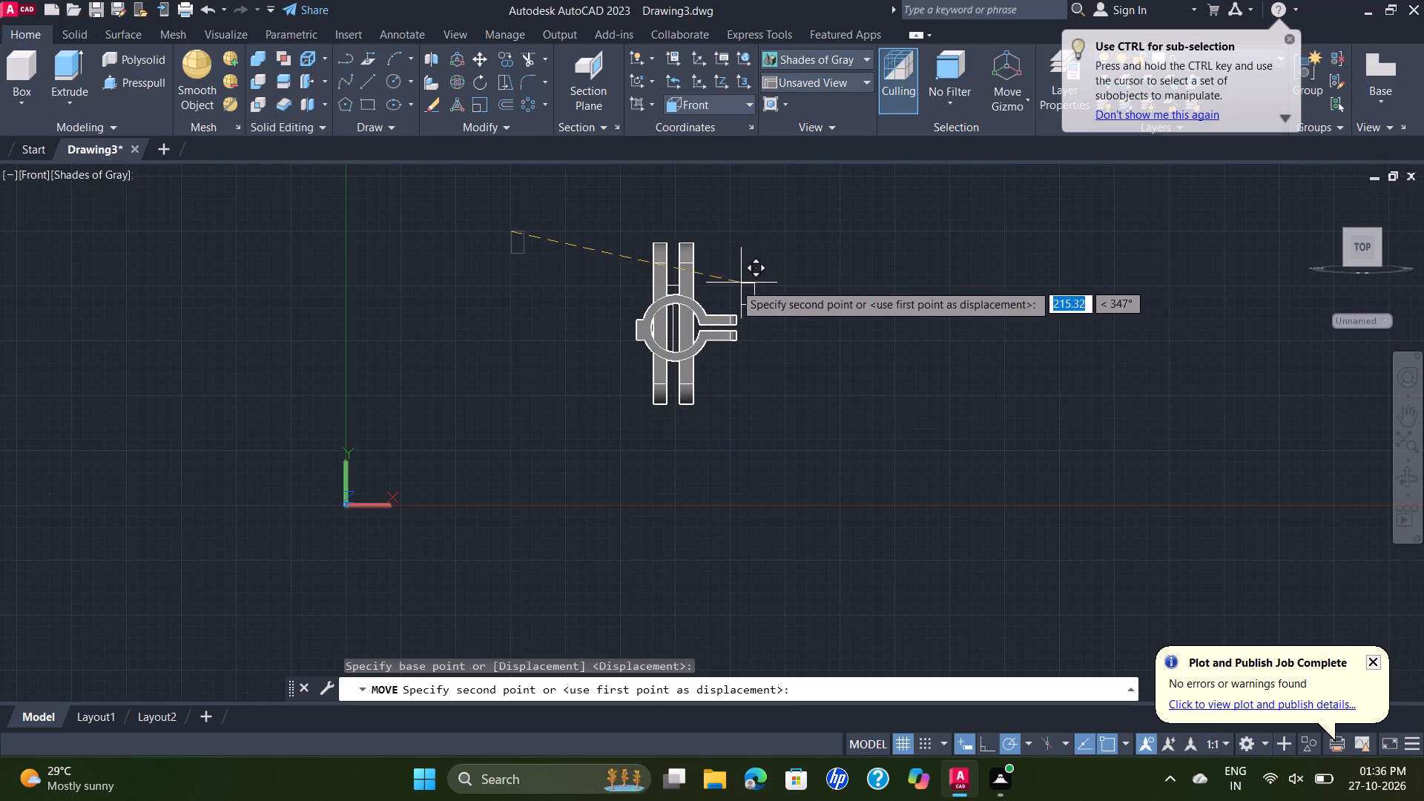
shift+middle_drag(729, 289, 638, 372)
scroll(627, 372, up, 4)
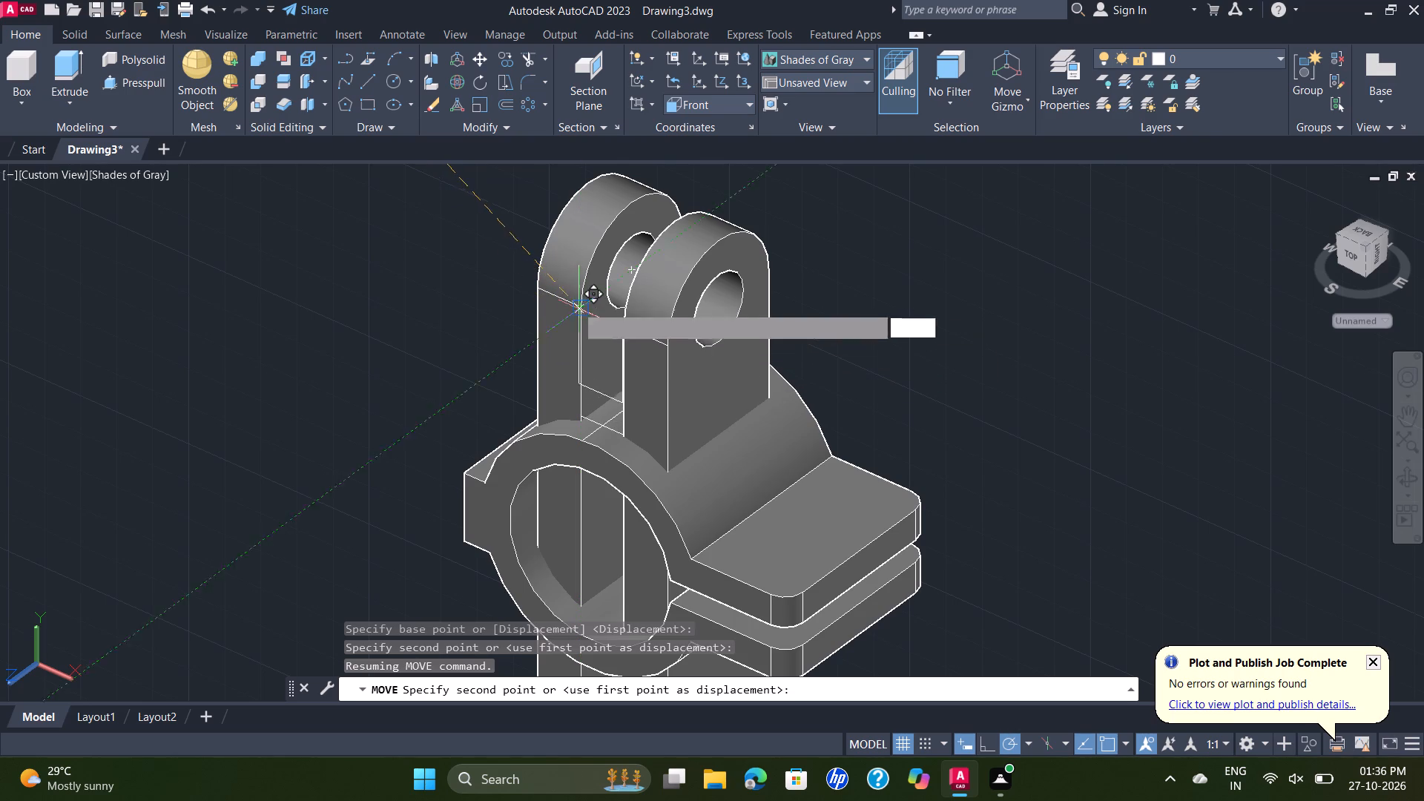
click(872, 253)
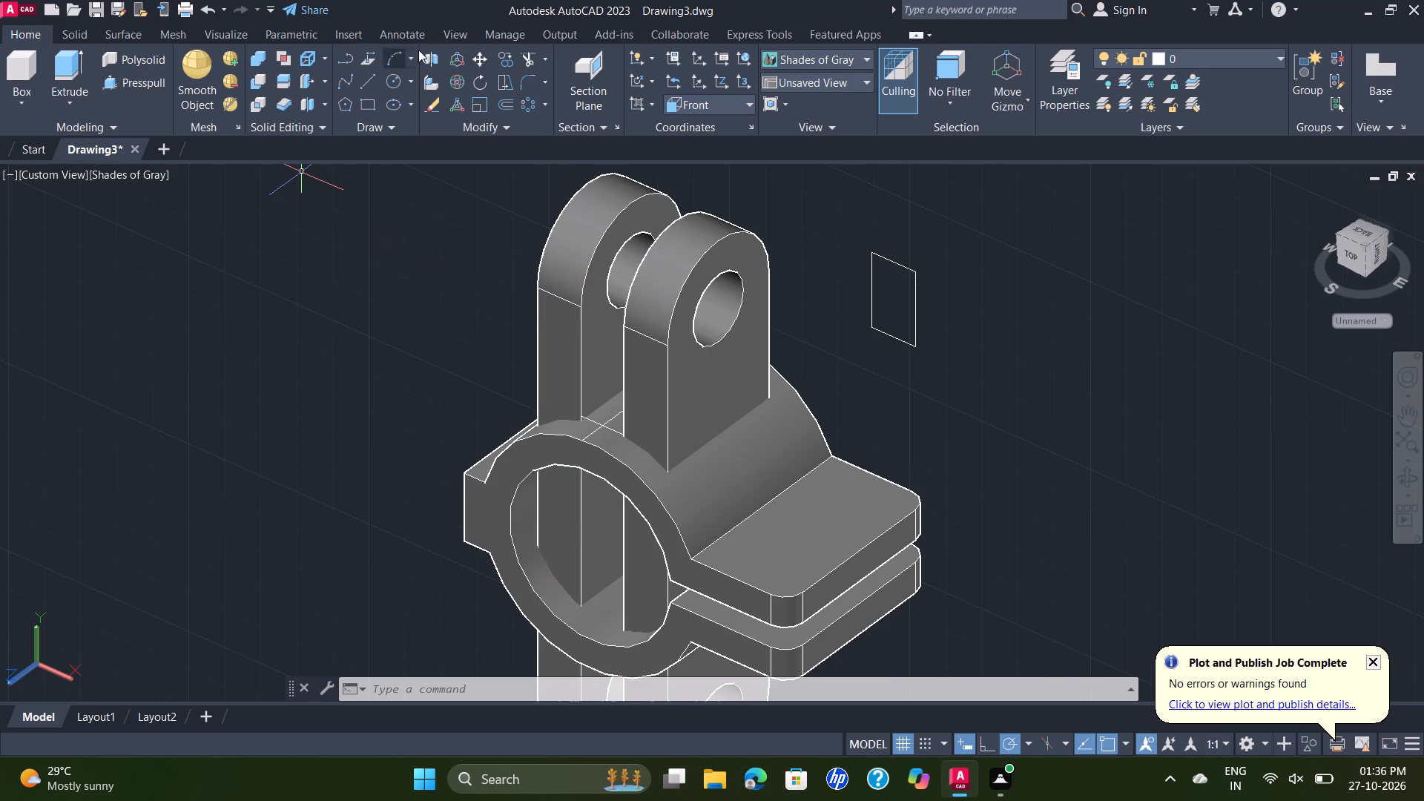
Draw a 20-unit line down the left link plate's front inner edge, starting where its rounded top meets the straight side.
click(363, 85)
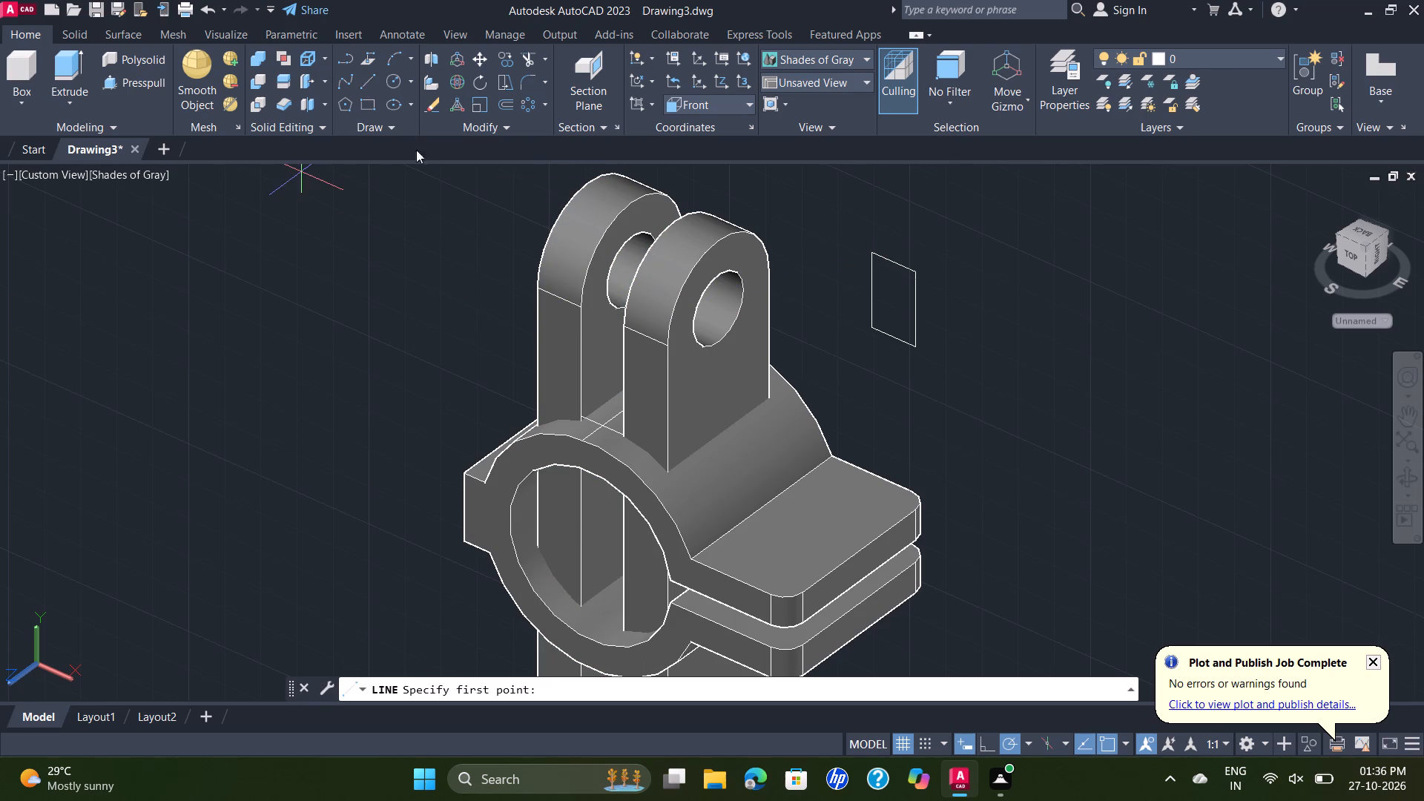
click(578, 309)
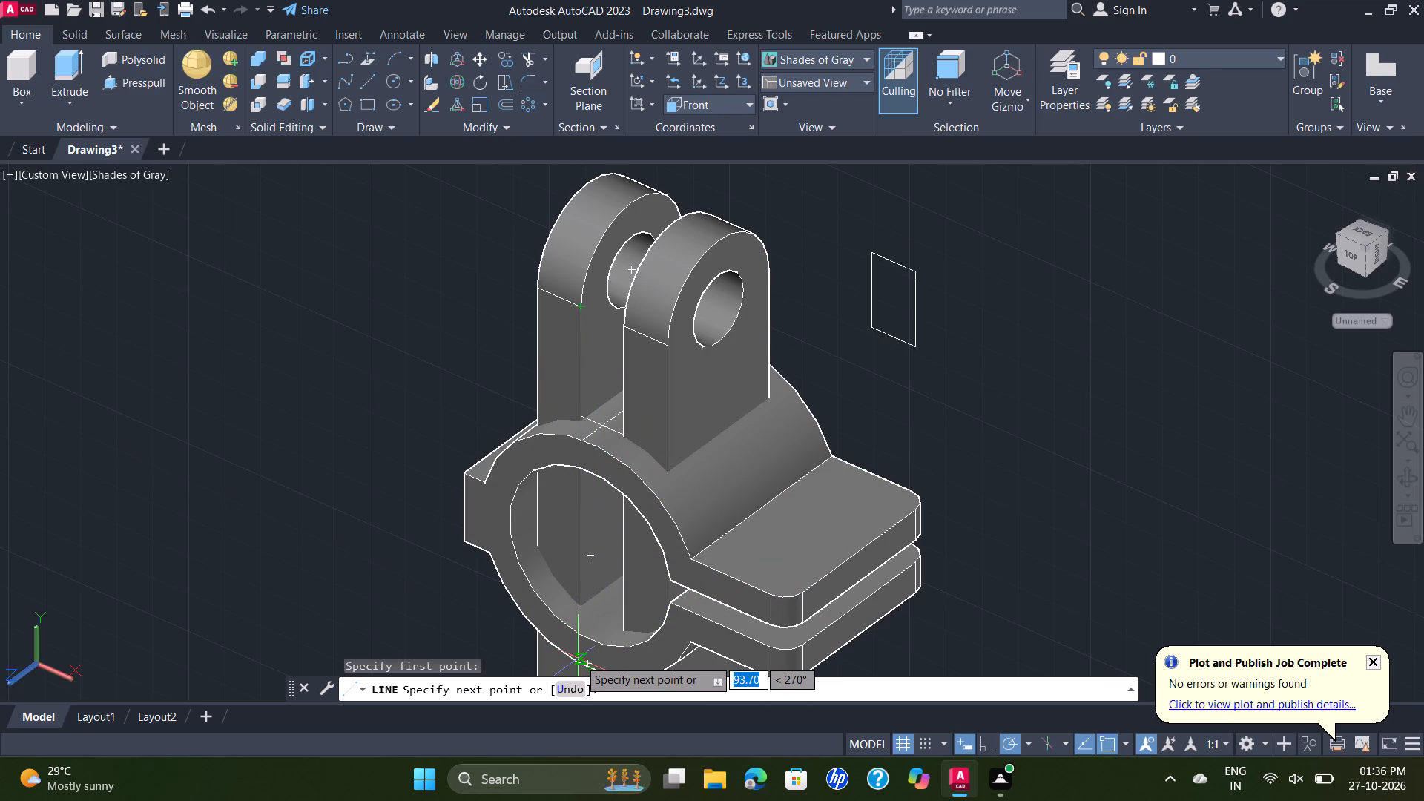
middle_drag(581, 685, 613, 515)
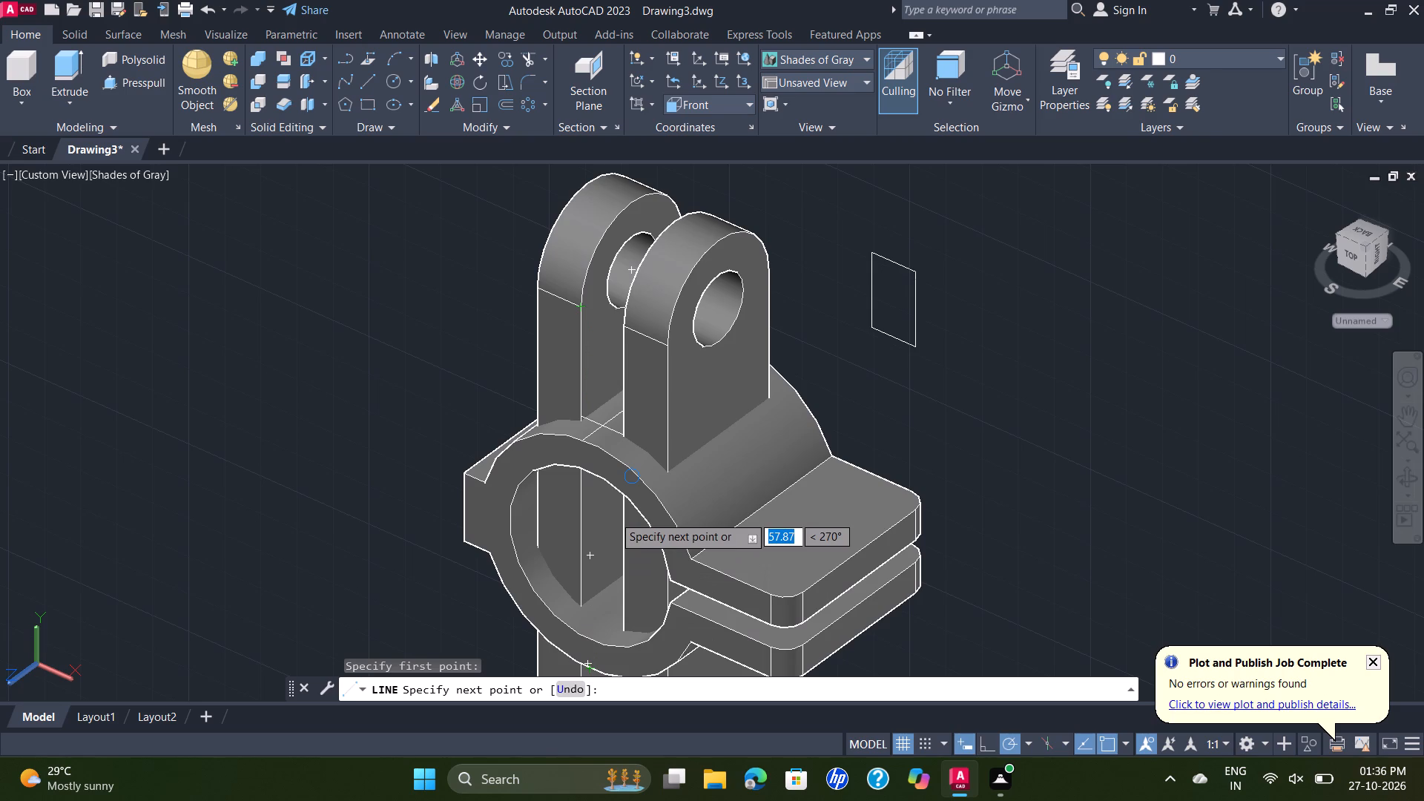
middle_drag(613, 515, 562, 389)
scroll(613, 515, down, 1)
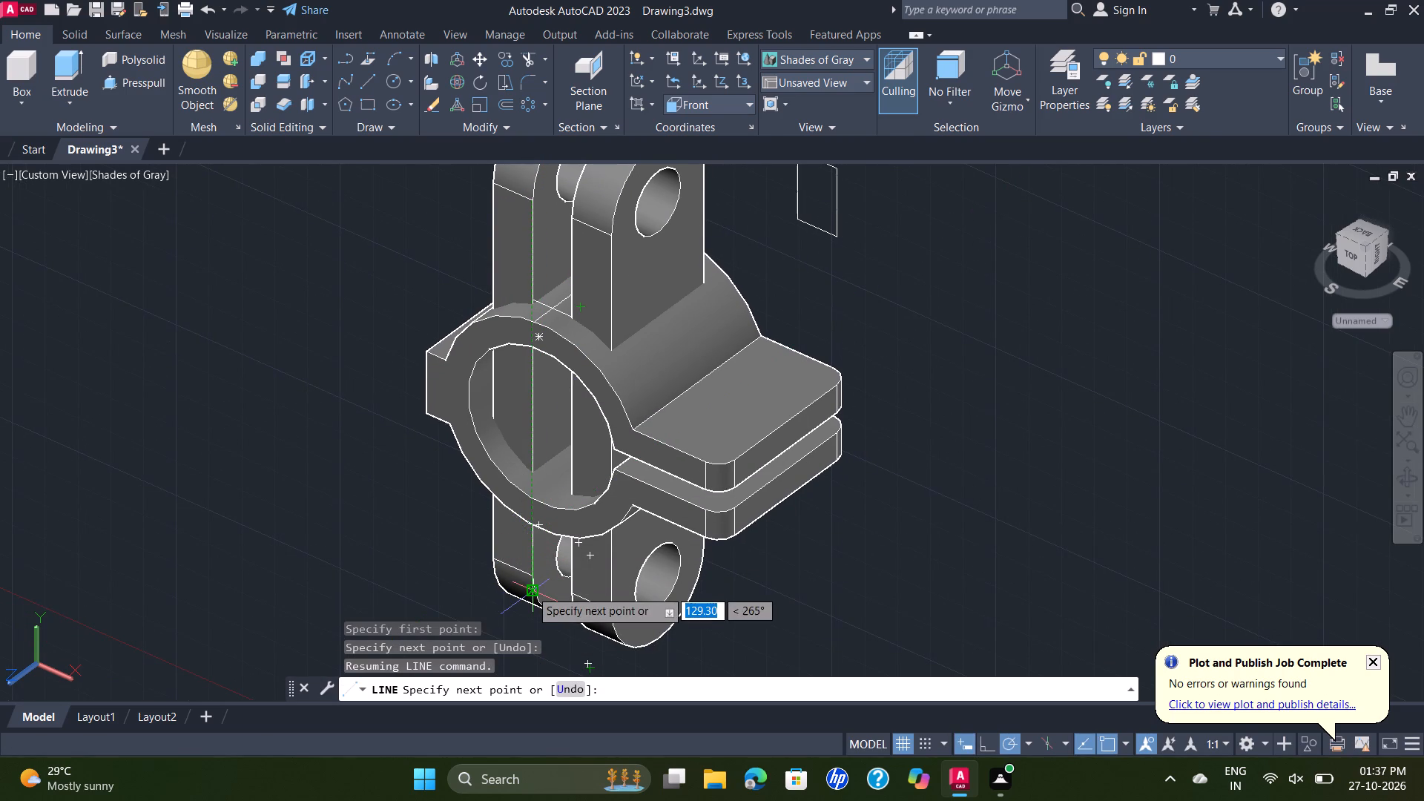
text(20)
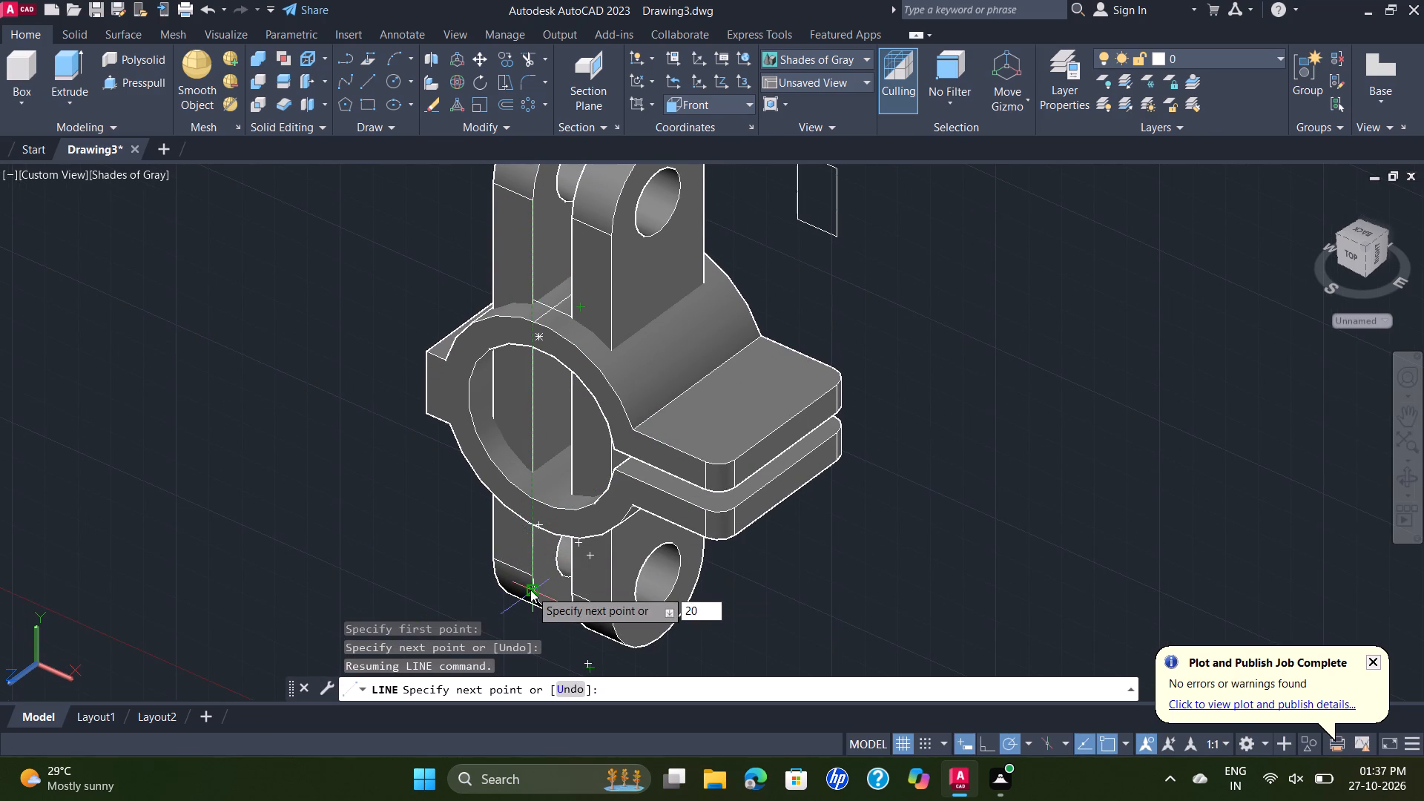
key(Return)
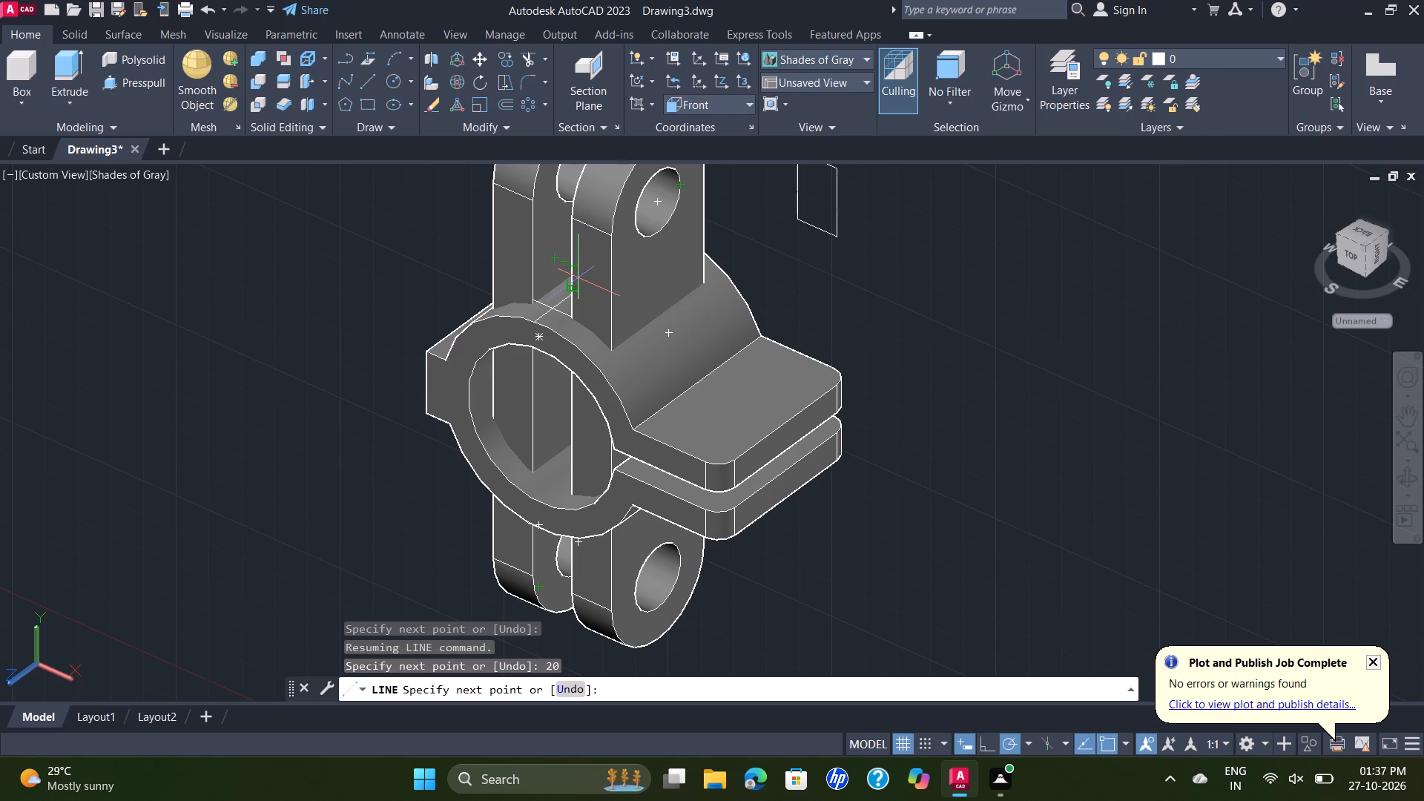
key(Escape)
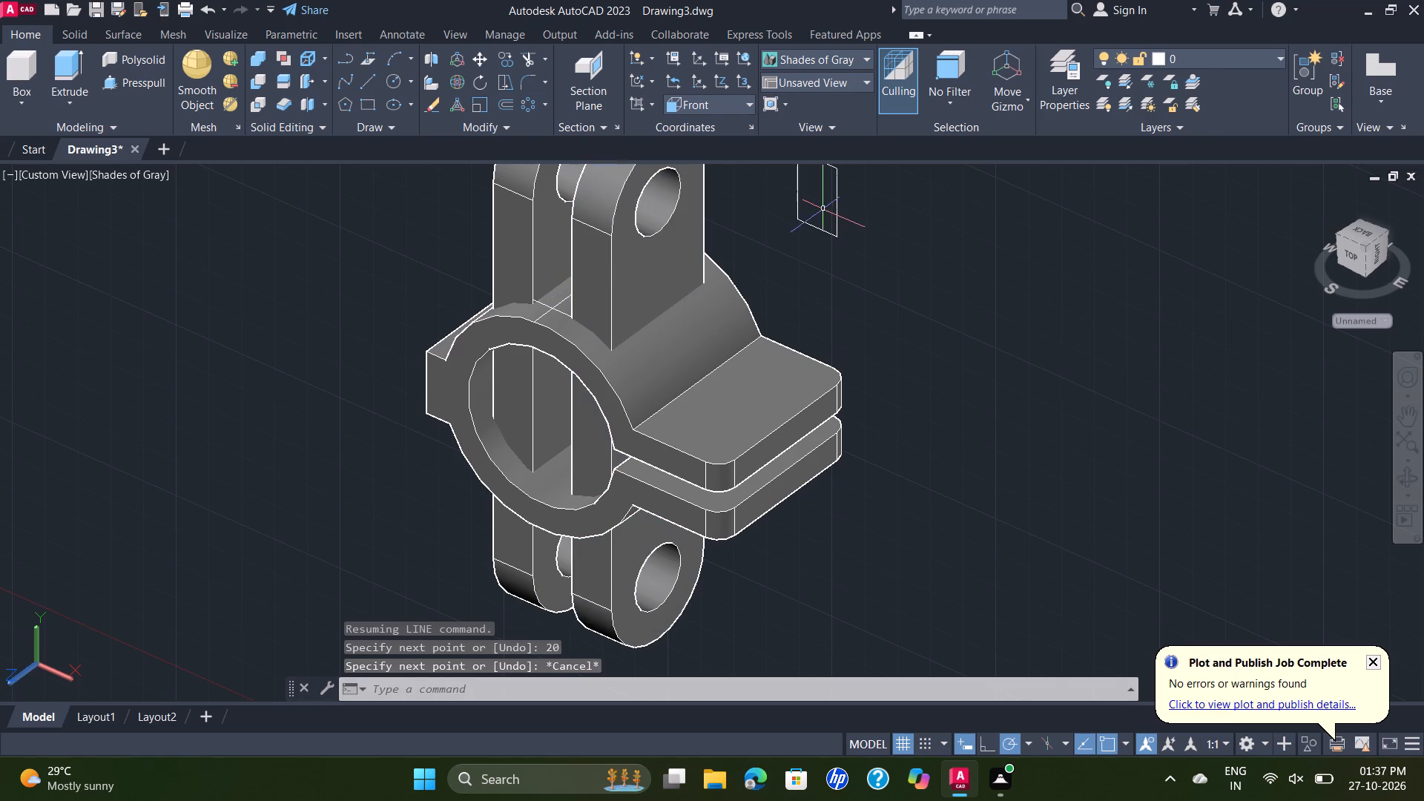
middle_drag(802, 214, 812, 292)
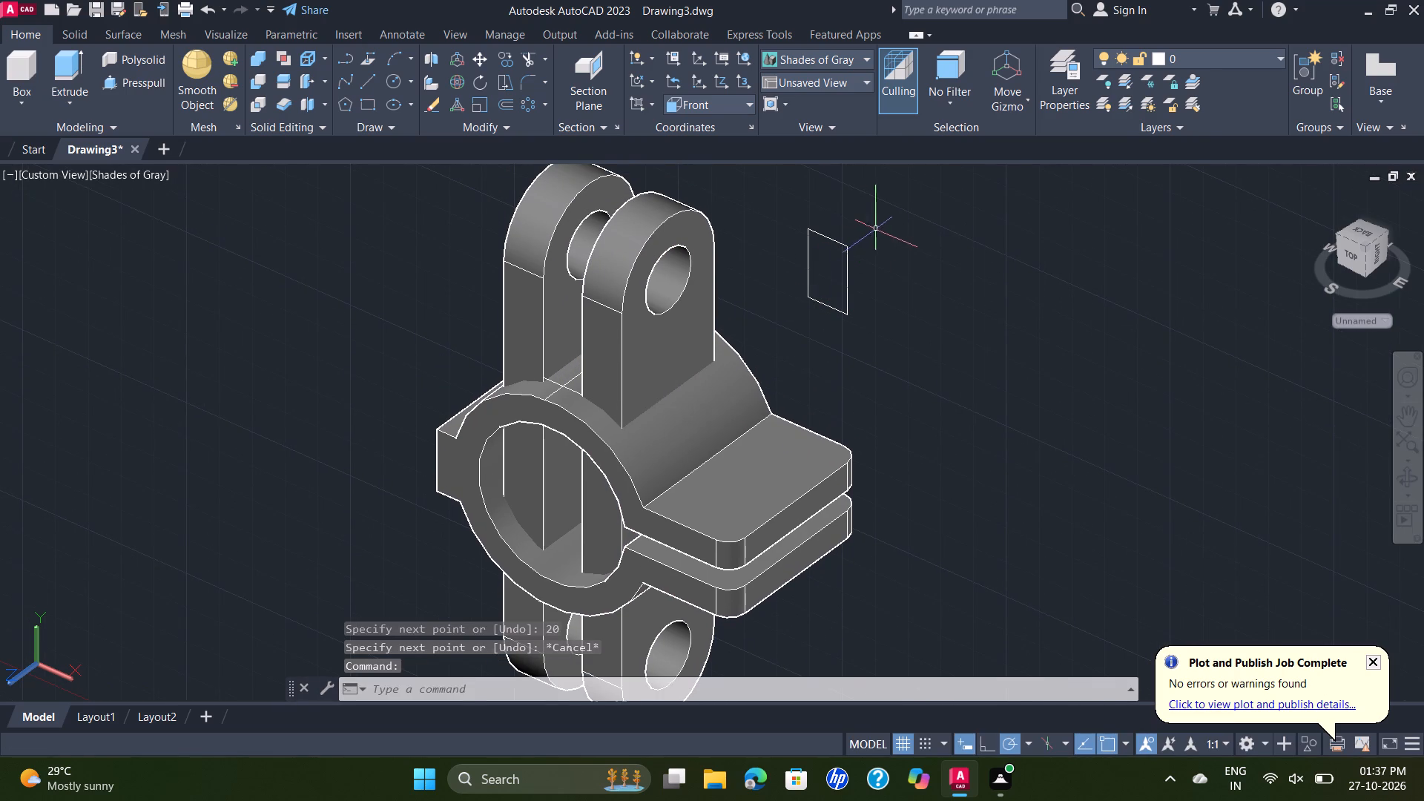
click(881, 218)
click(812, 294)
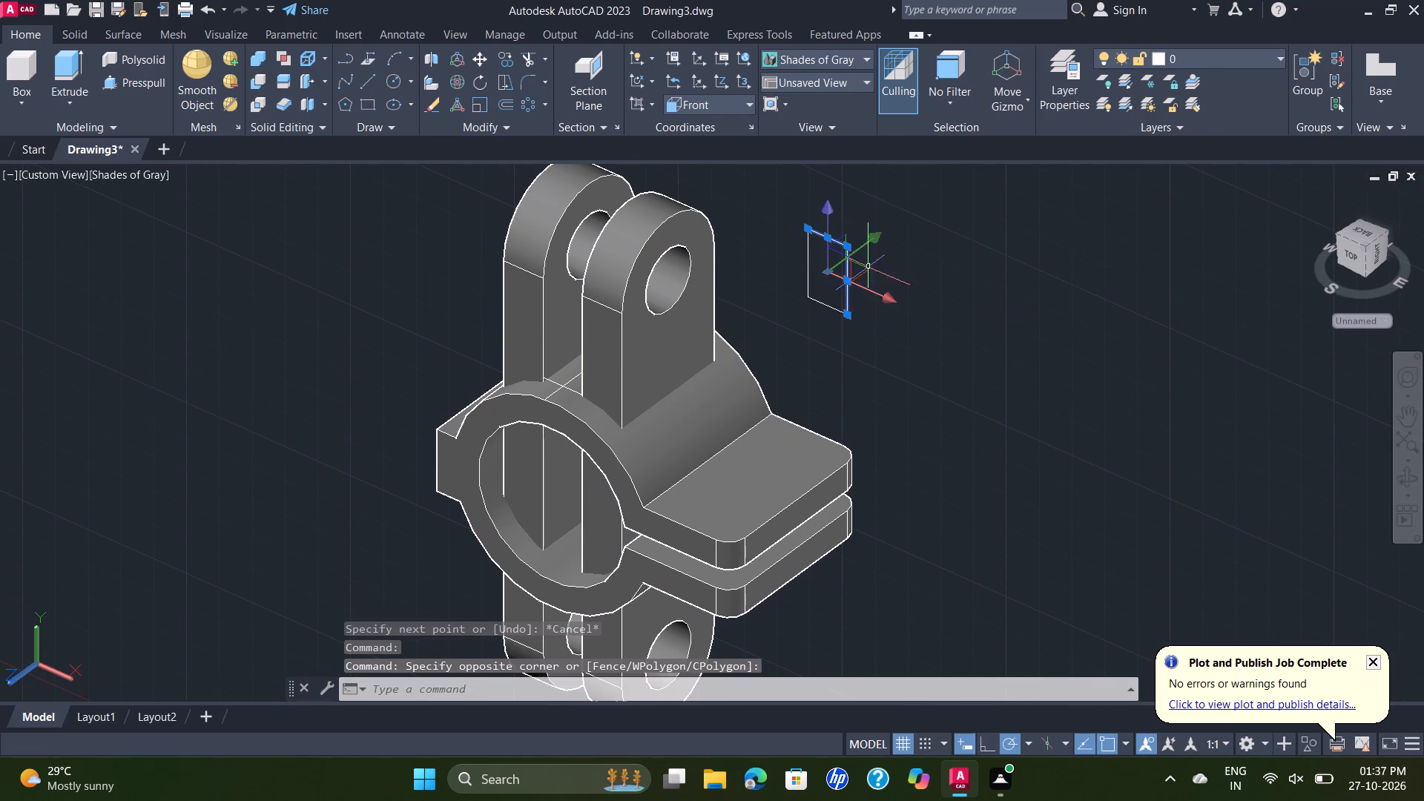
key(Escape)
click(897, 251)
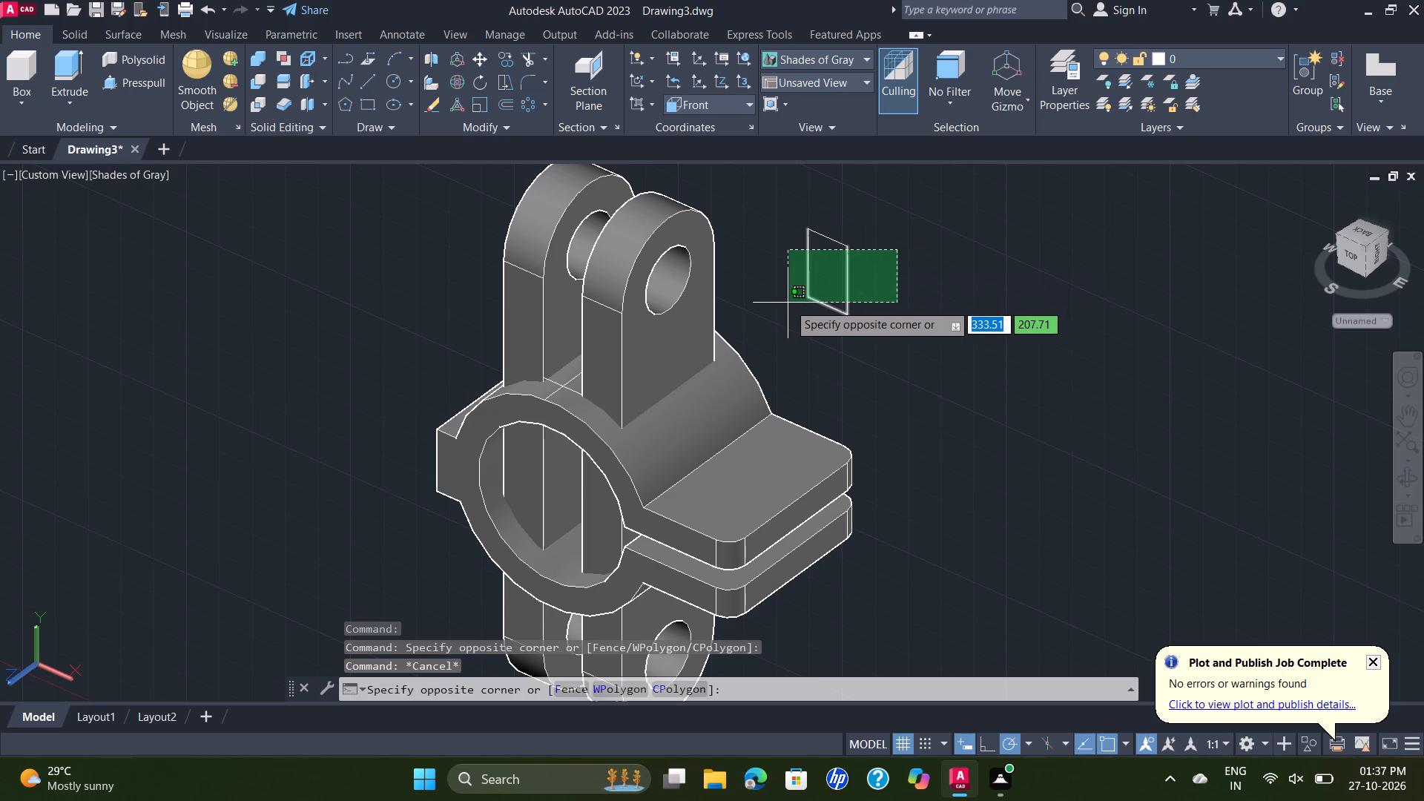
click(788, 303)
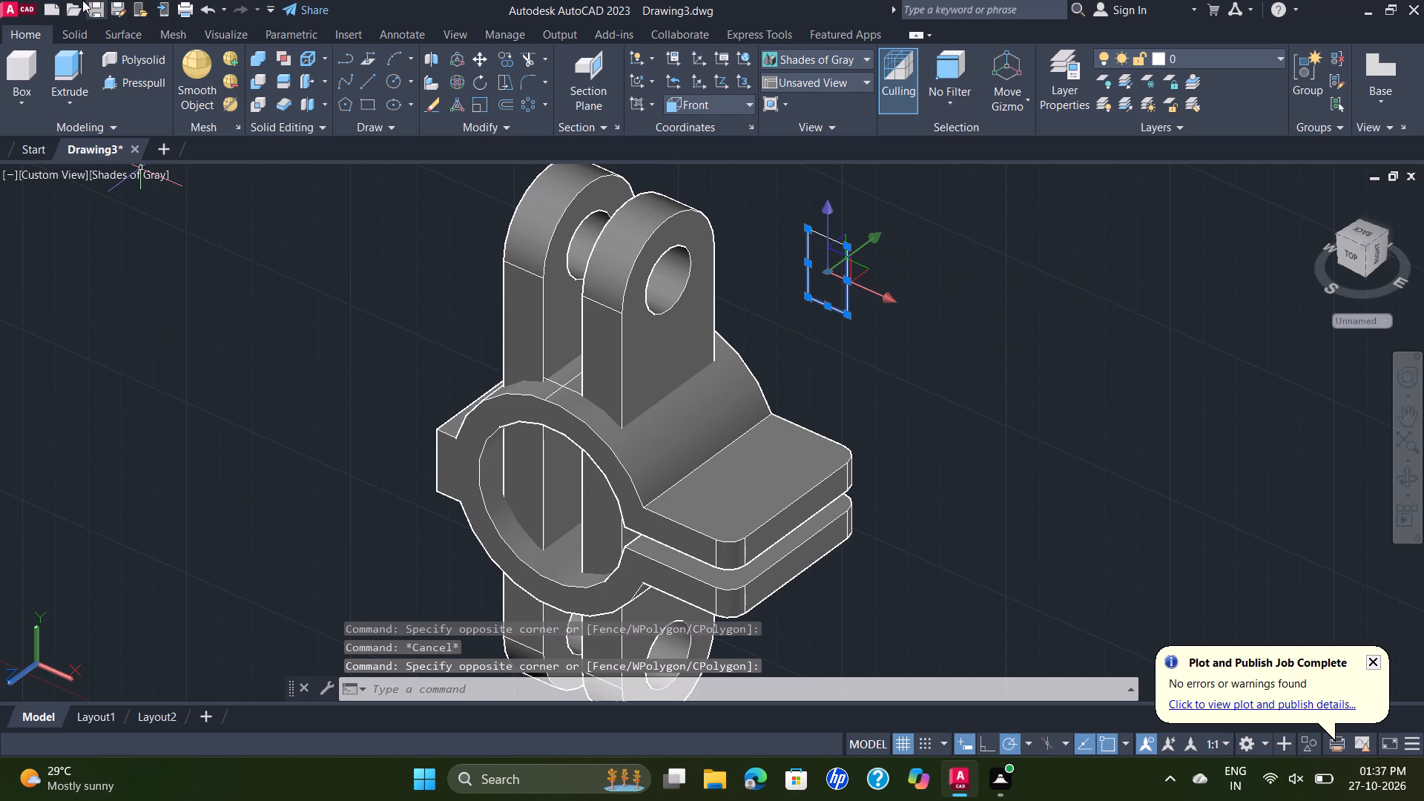
Delete the two leftover construction lines between the link plates just above the top of the clamp ring.
click(558, 383)
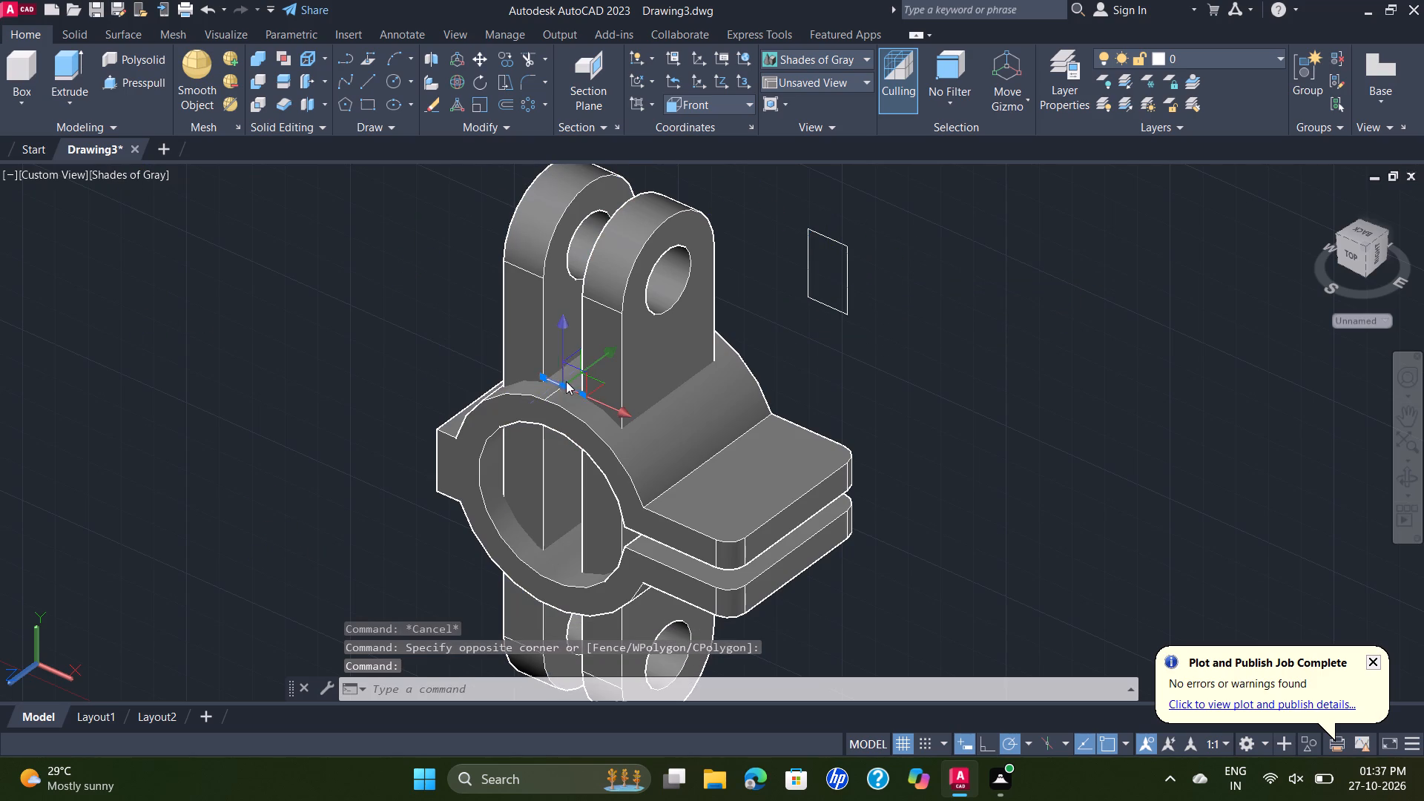
key(Delete)
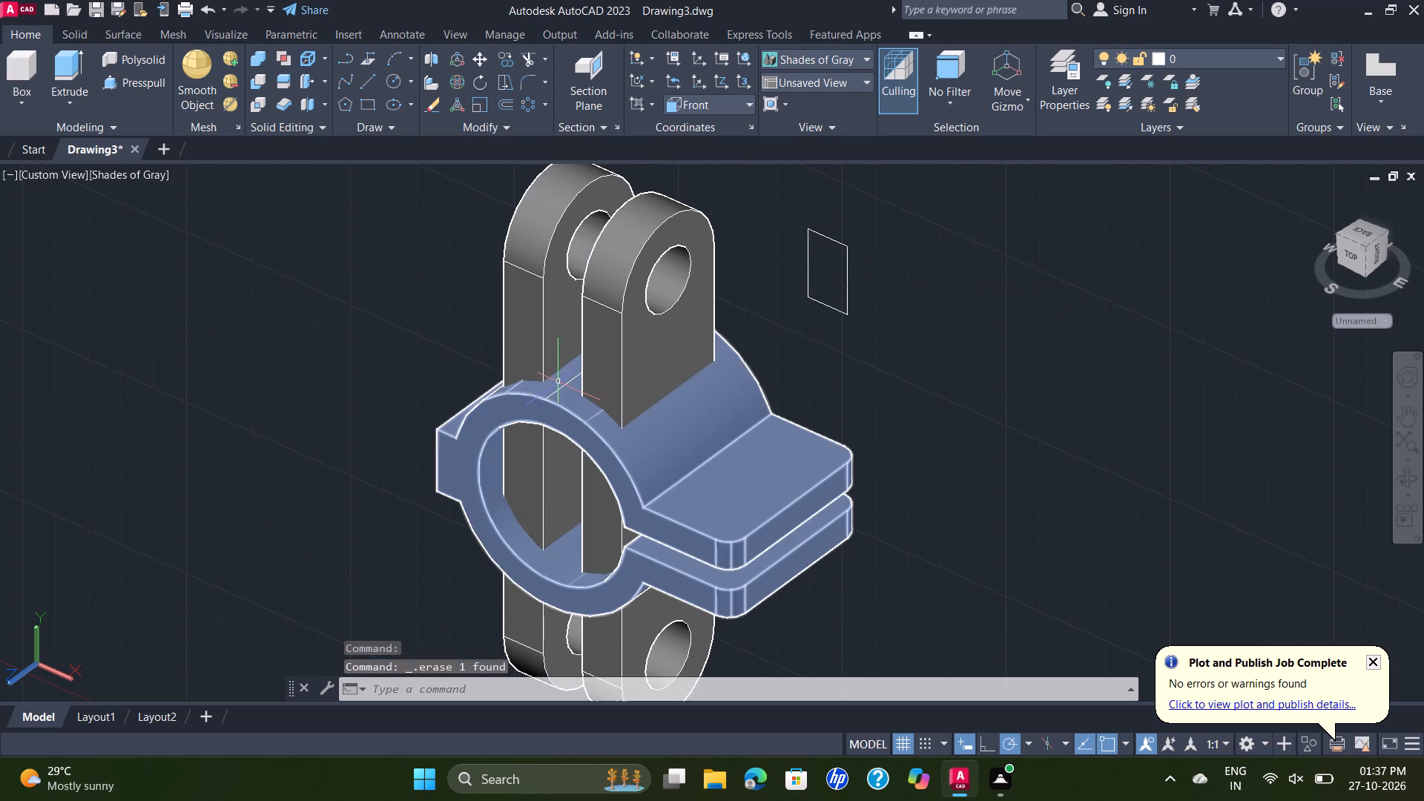
click(560, 387)
key(Delete)
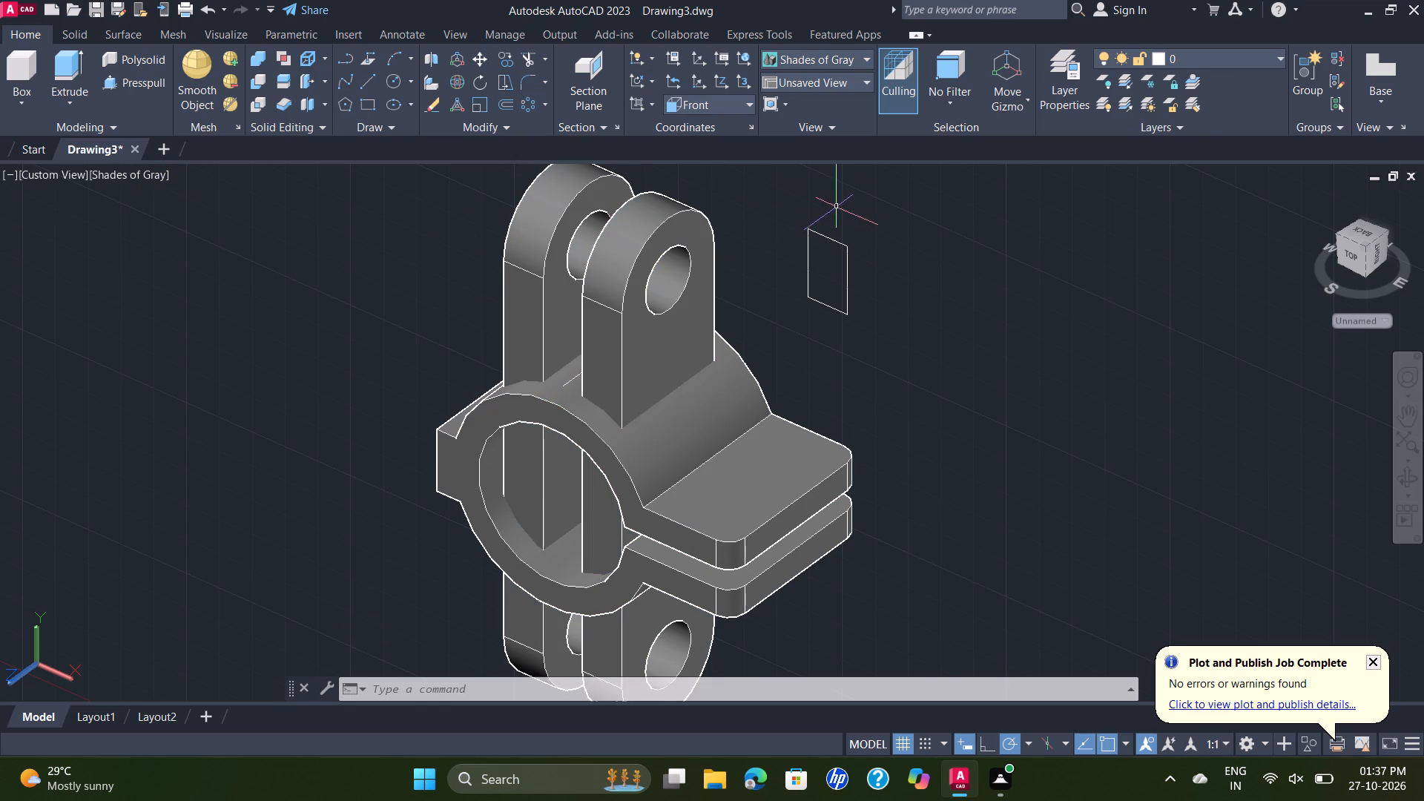
Move the 12 by 20 rectangle by its top-left corner to the left link plate's front inner edge, where the rounded top meets the straight side.
click(857, 214)
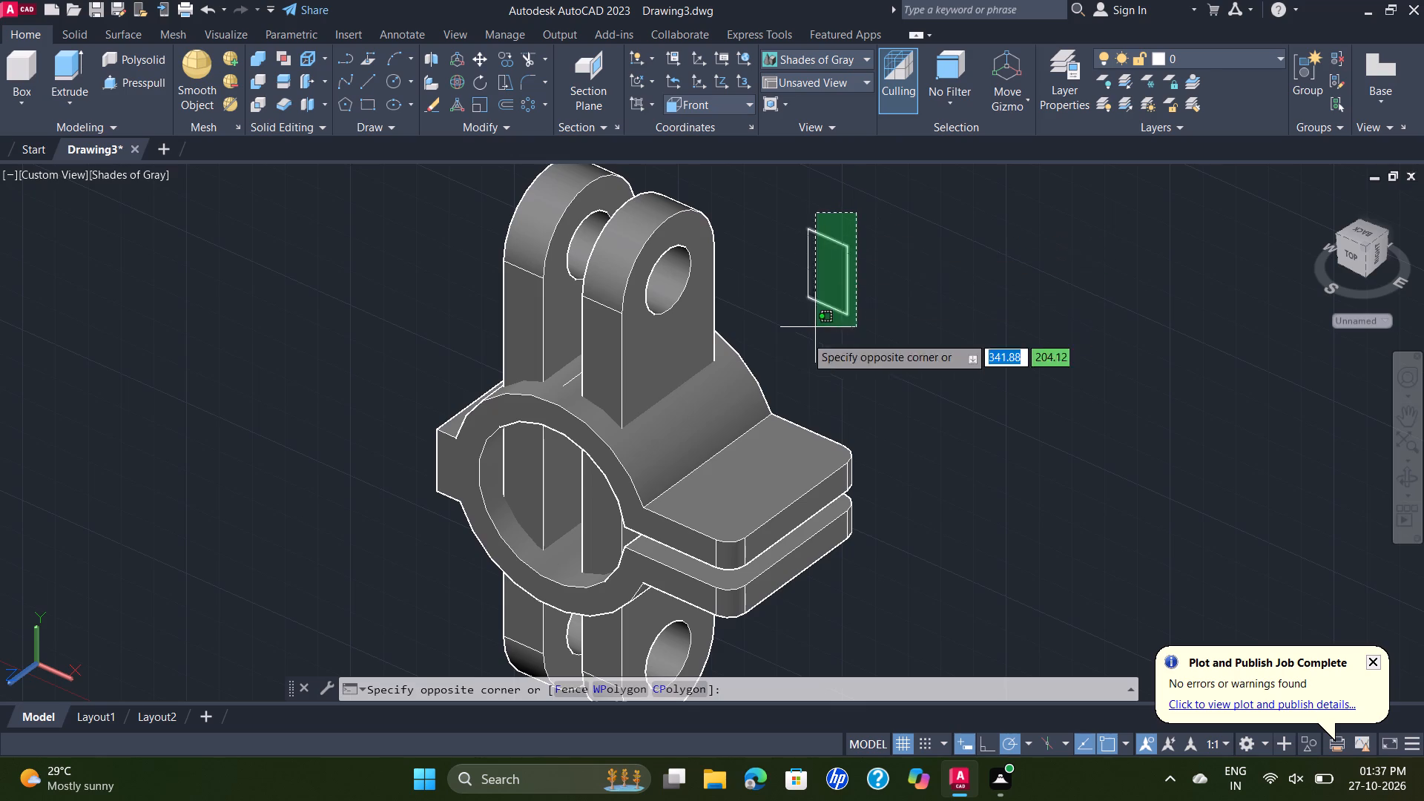
click(797, 347)
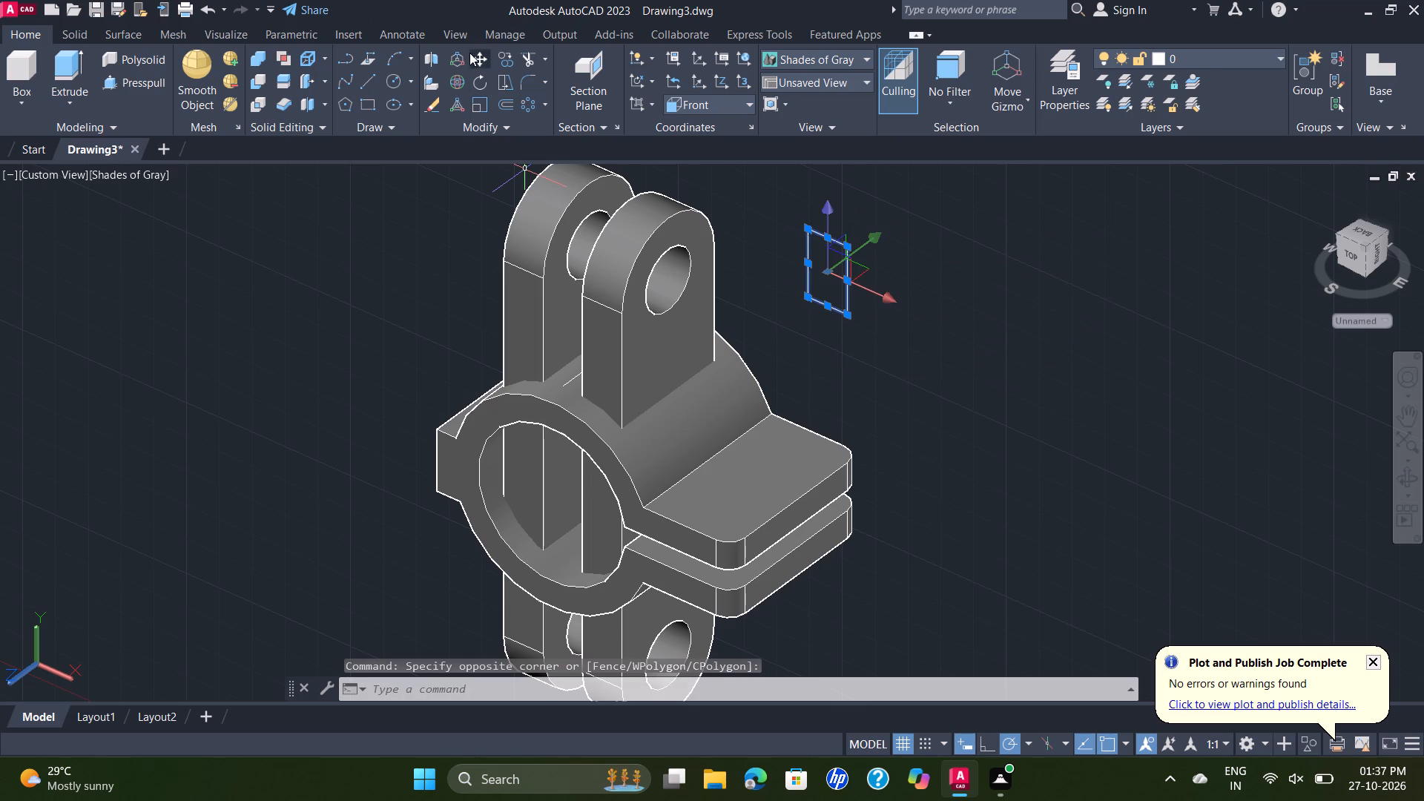
click(483, 62)
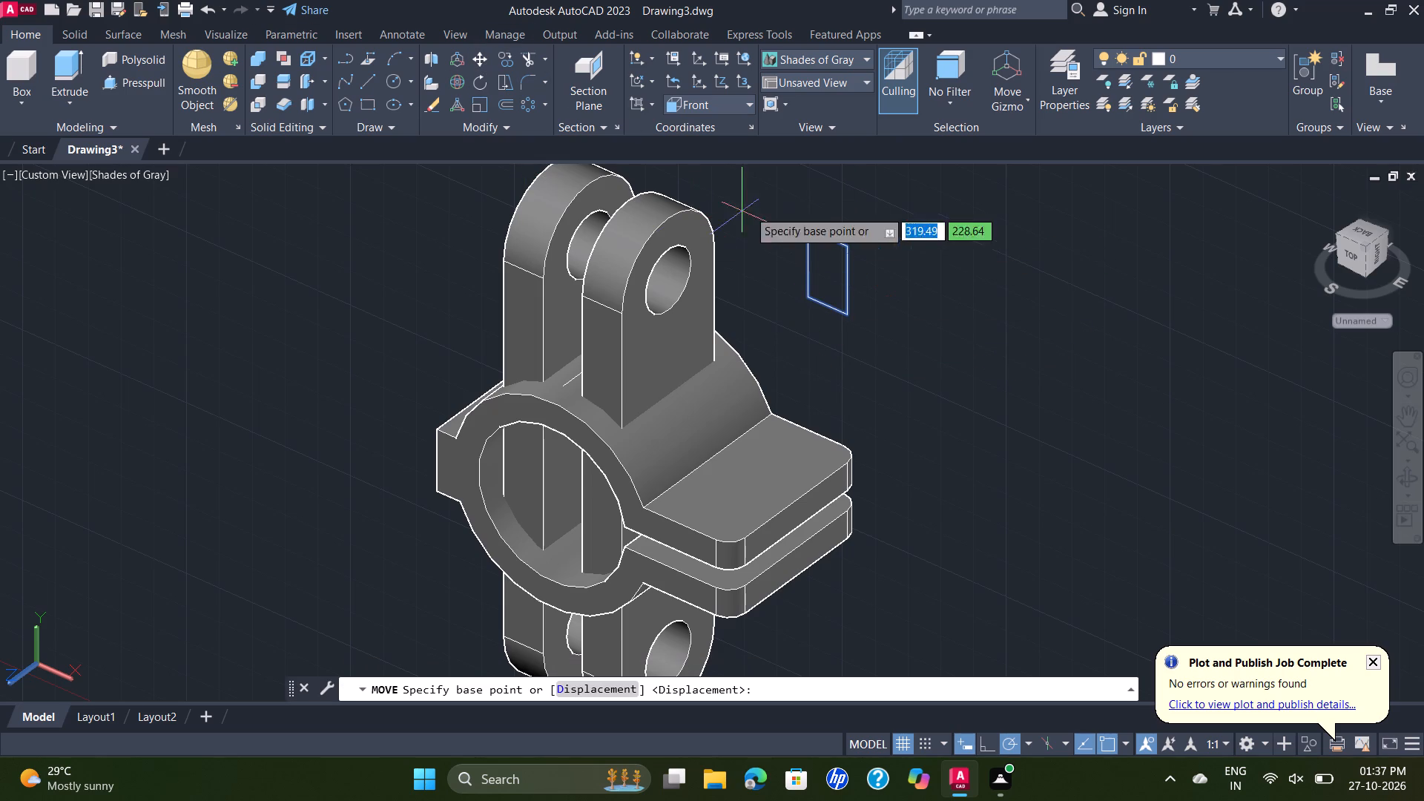
click(805, 231)
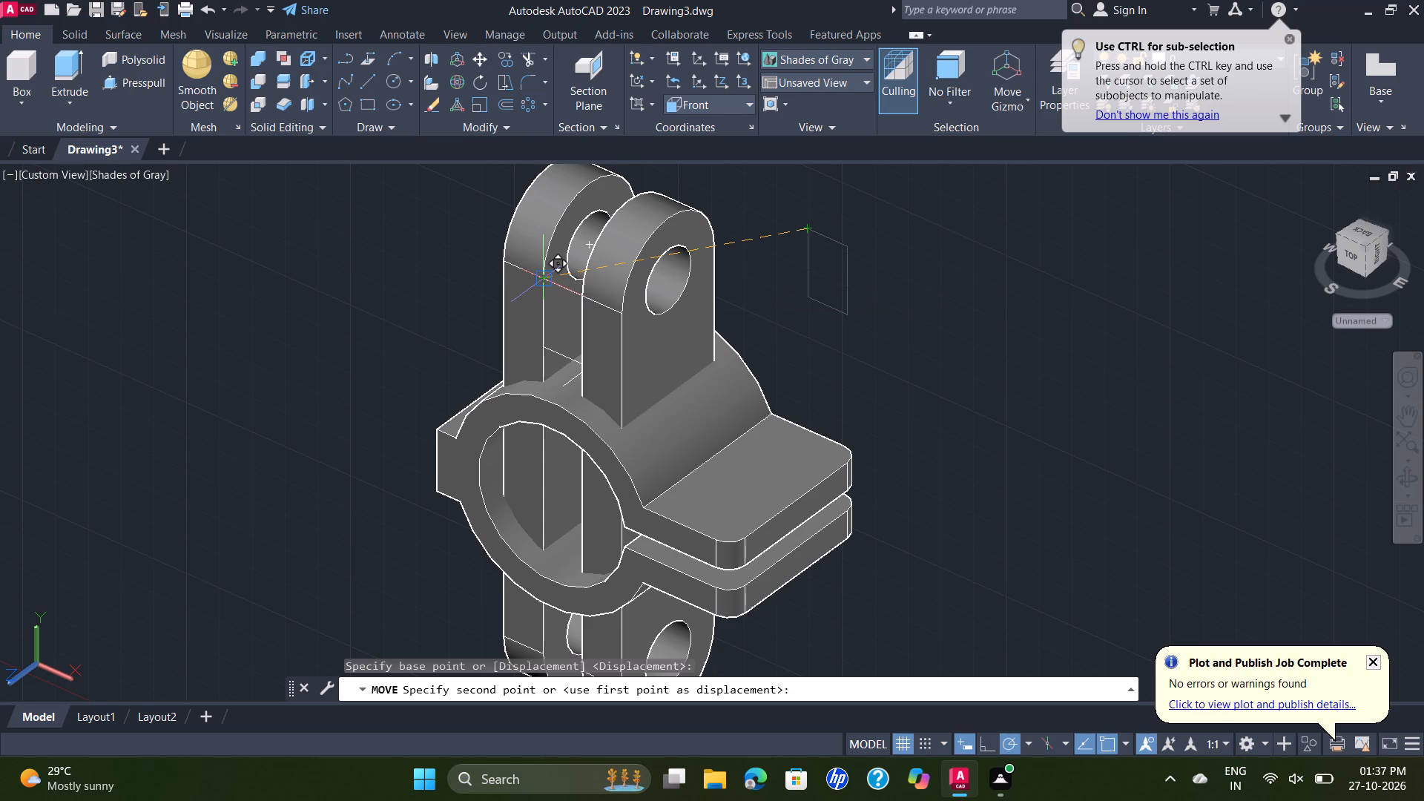
click(546, 283)
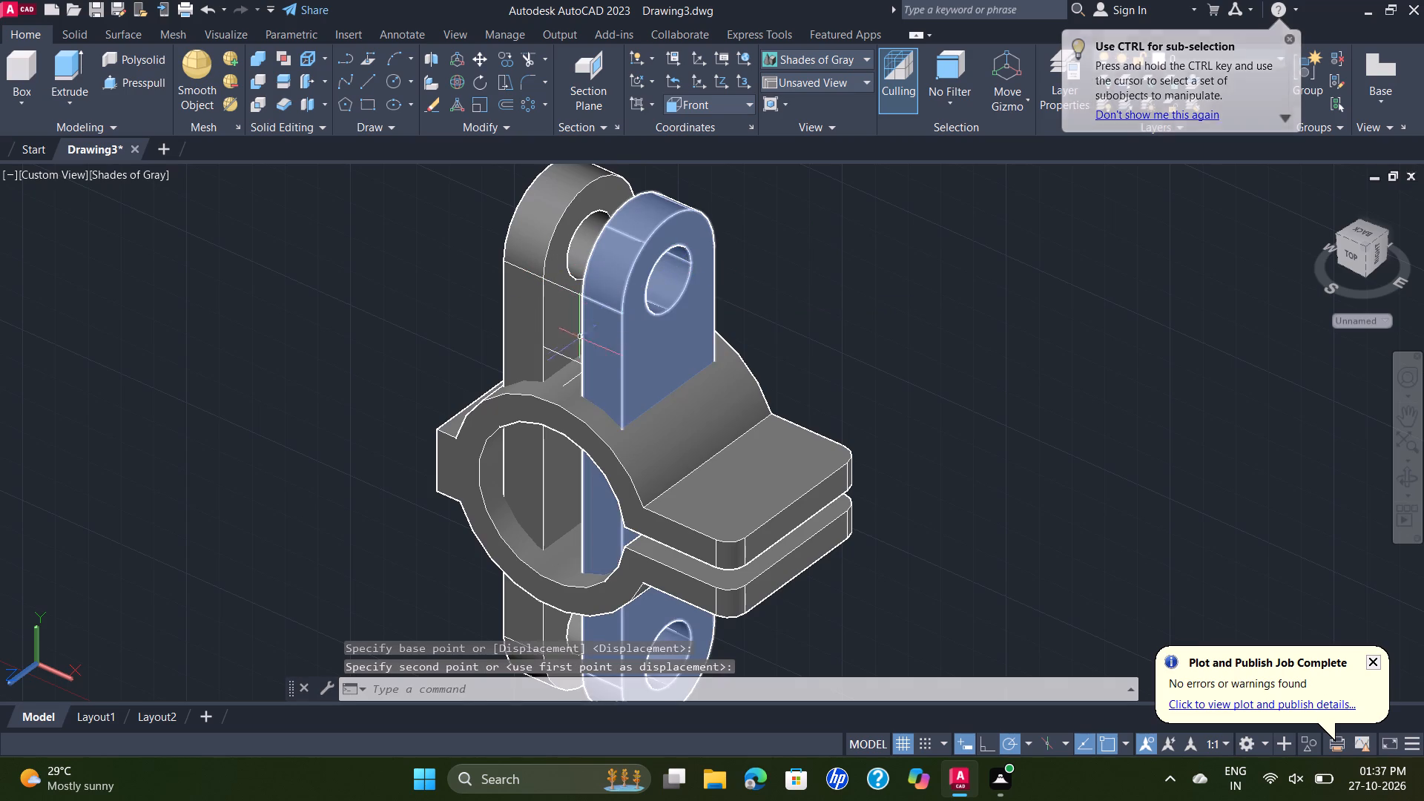
Delete the top edge of the placed rectangle between the two link plates.
click(576, 294)
key(Delete)
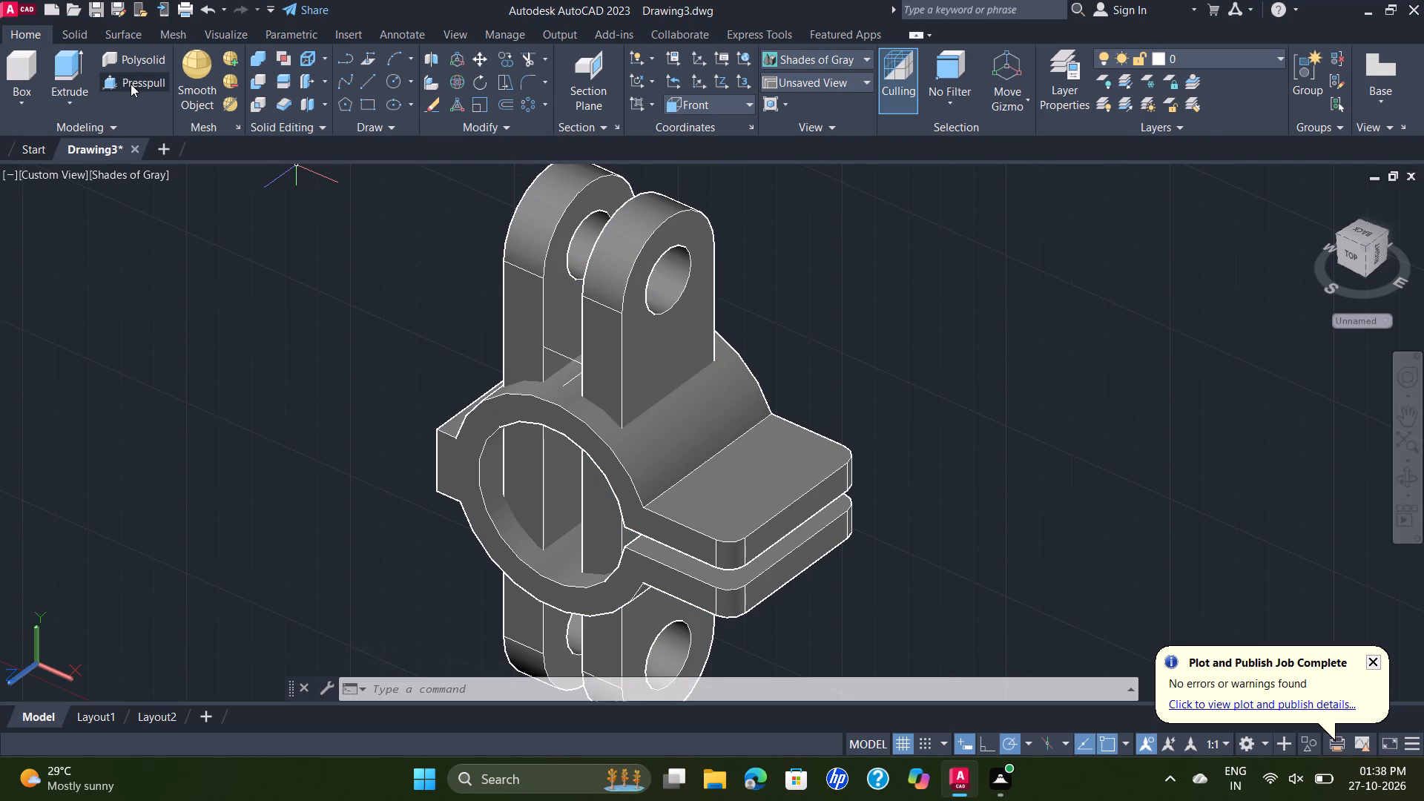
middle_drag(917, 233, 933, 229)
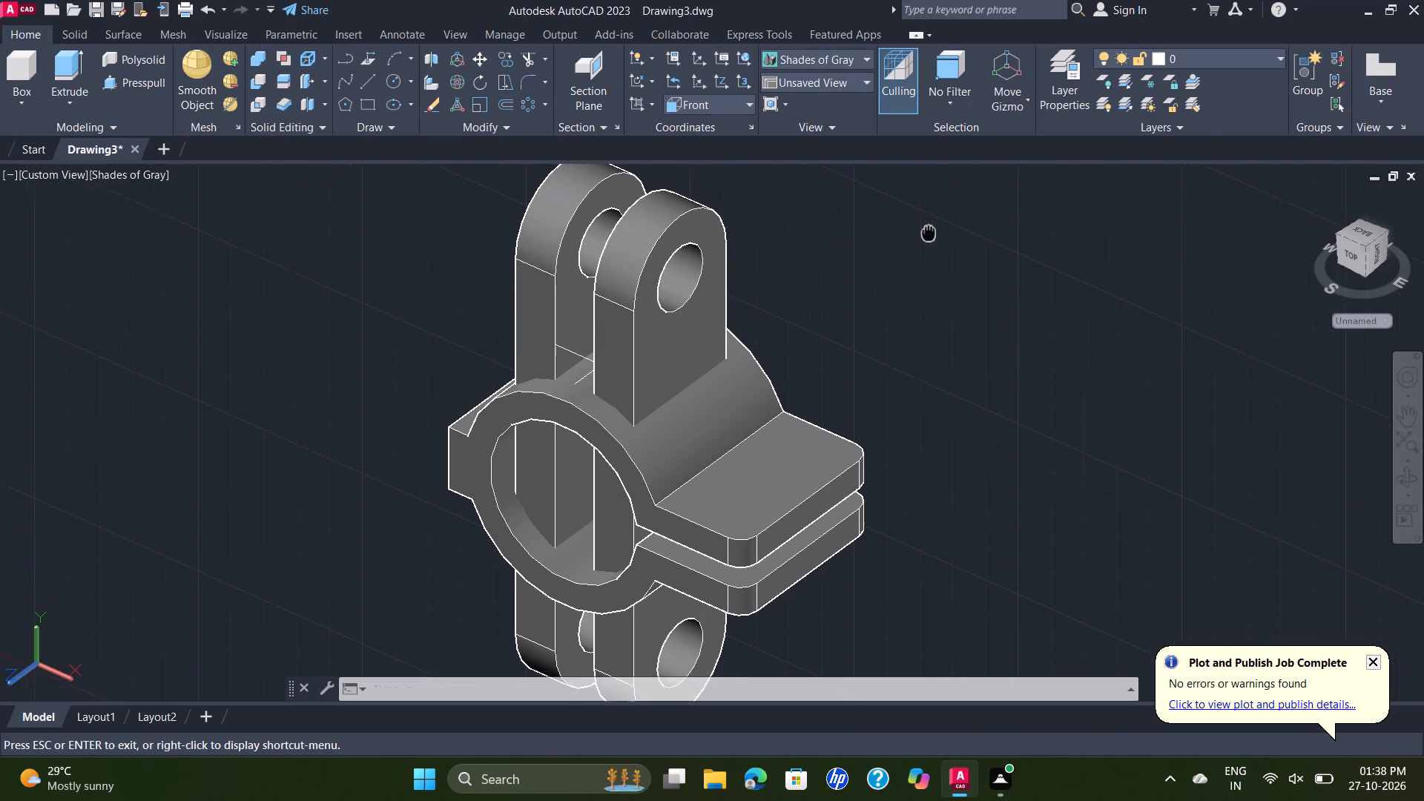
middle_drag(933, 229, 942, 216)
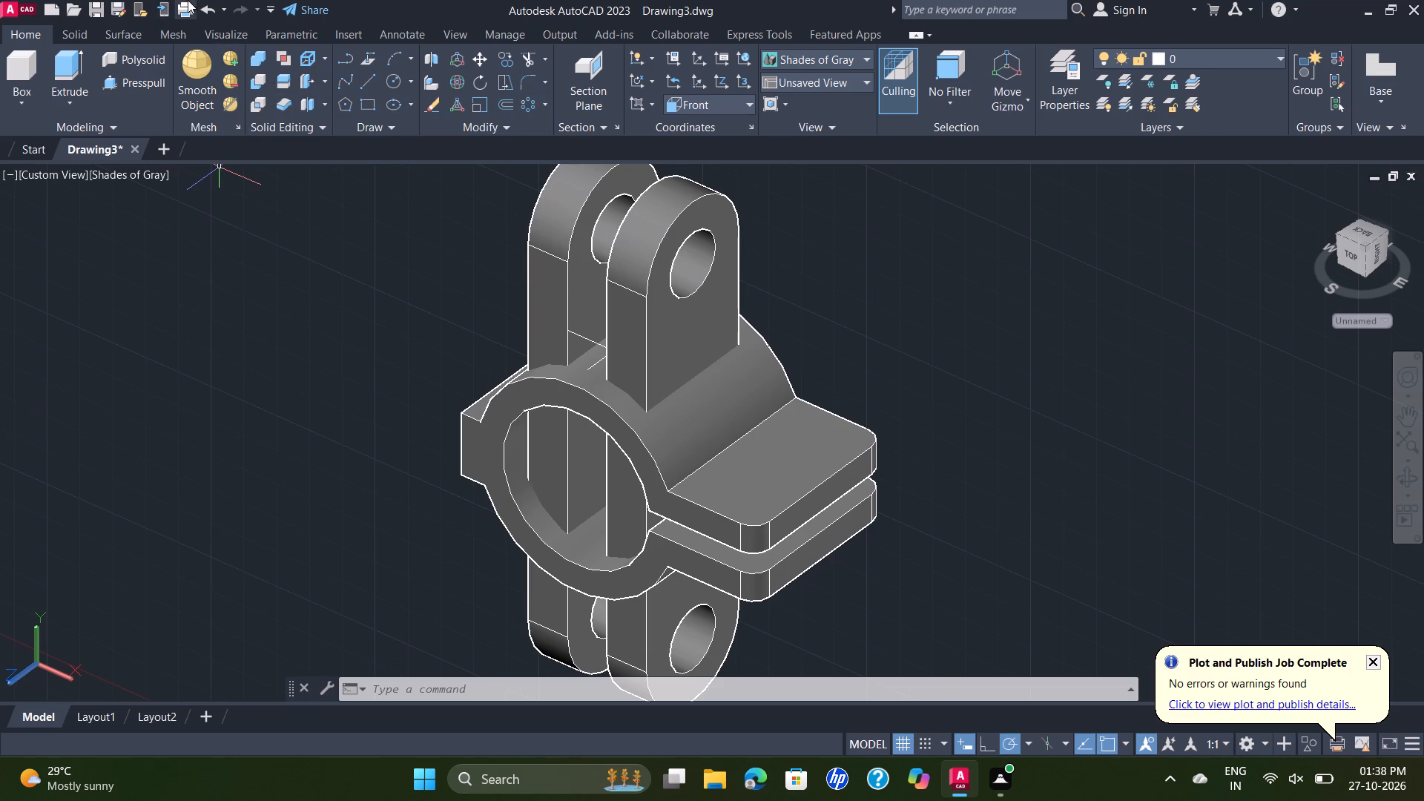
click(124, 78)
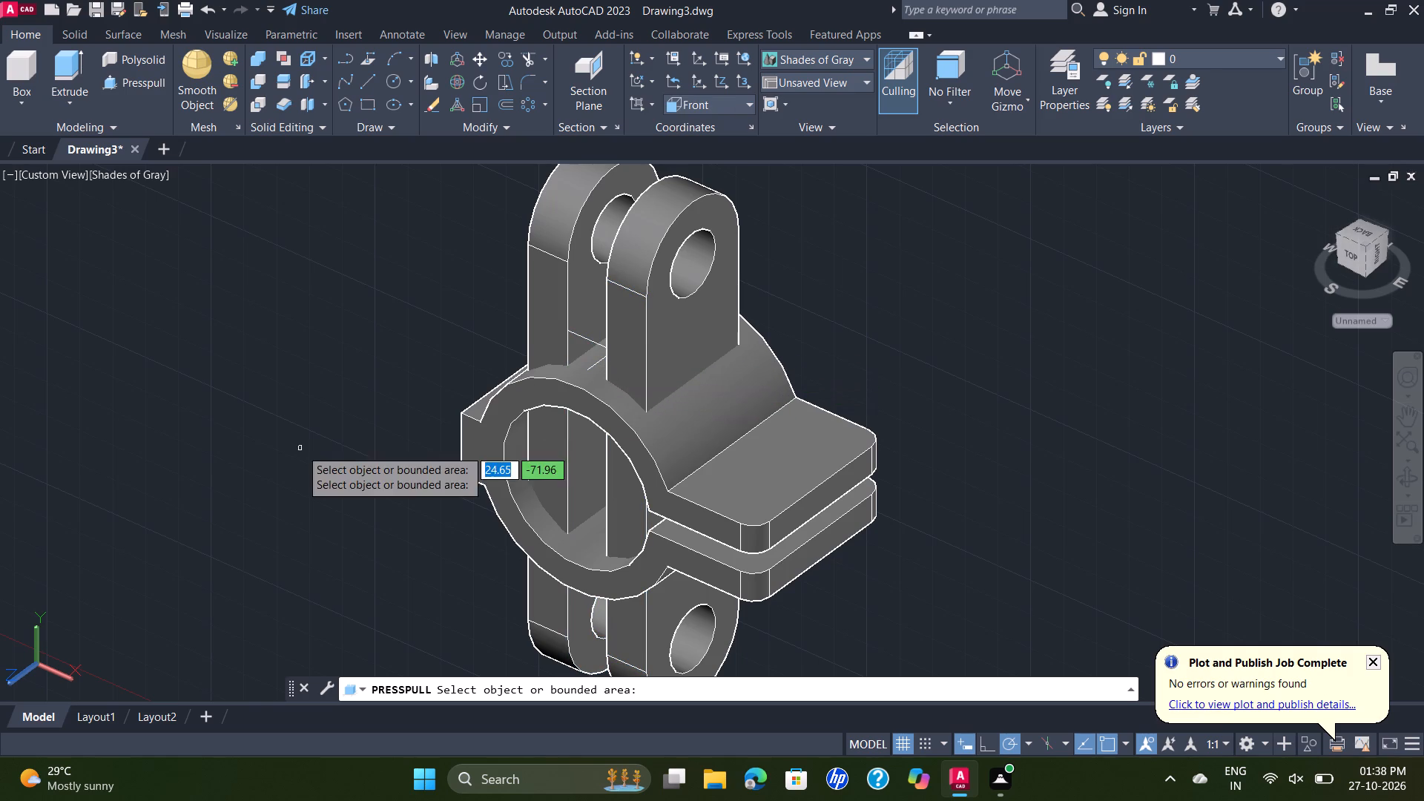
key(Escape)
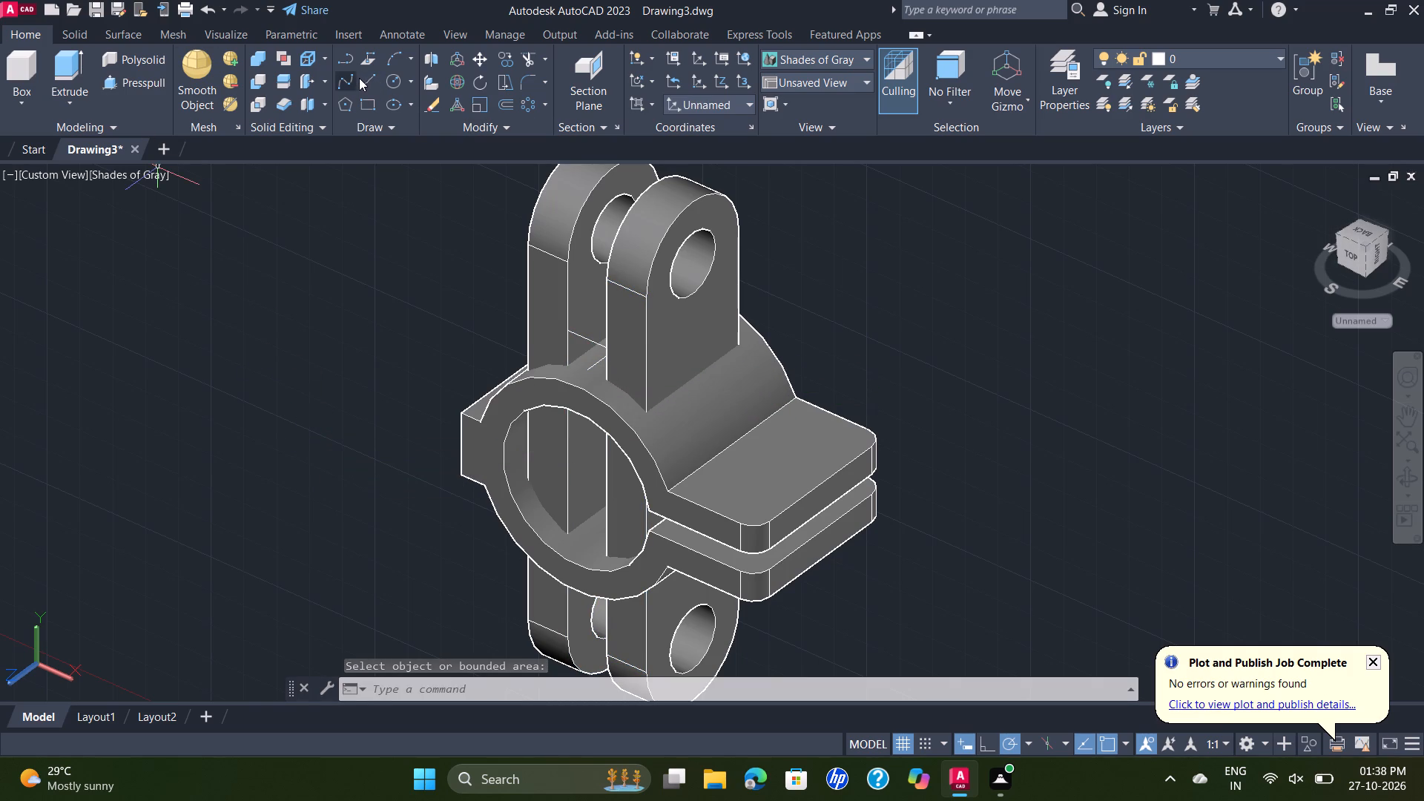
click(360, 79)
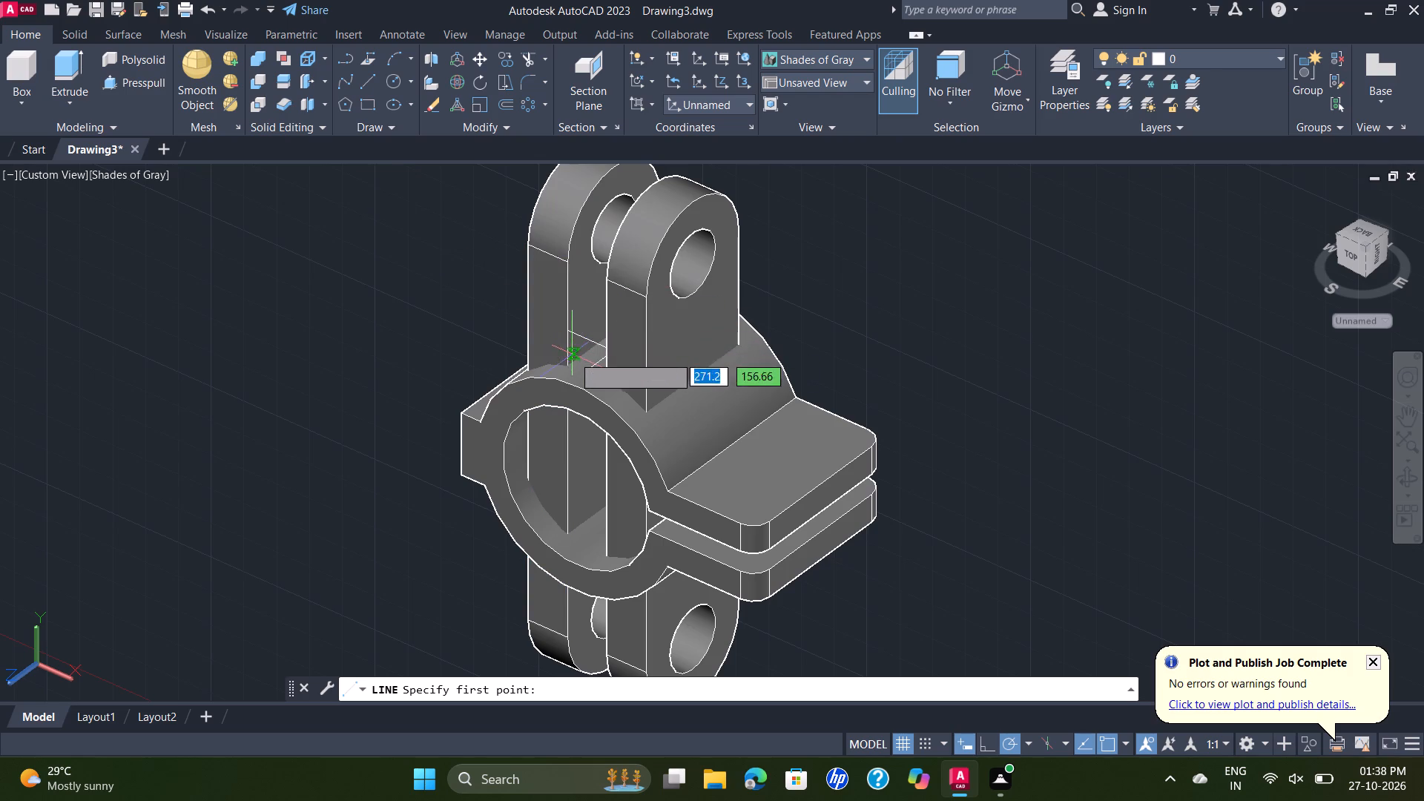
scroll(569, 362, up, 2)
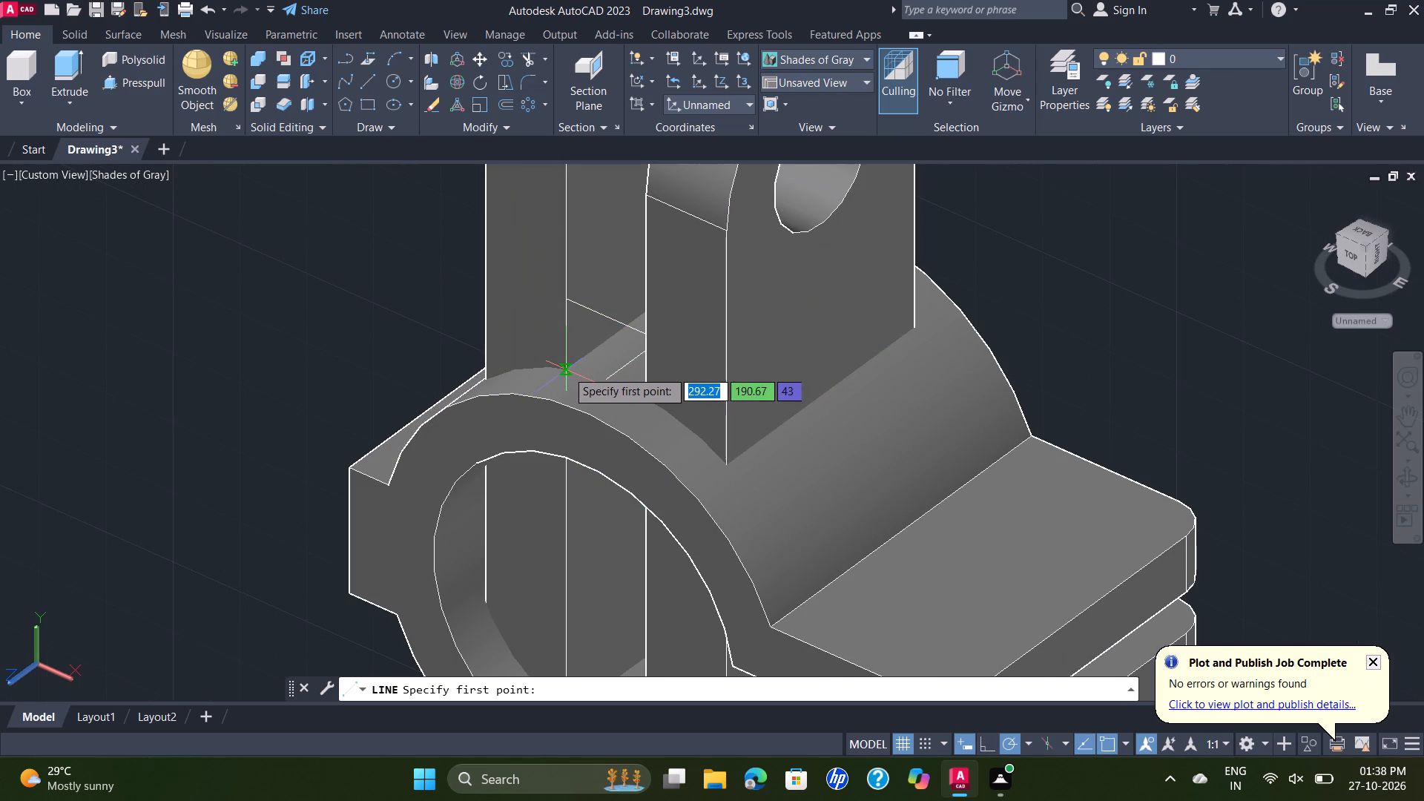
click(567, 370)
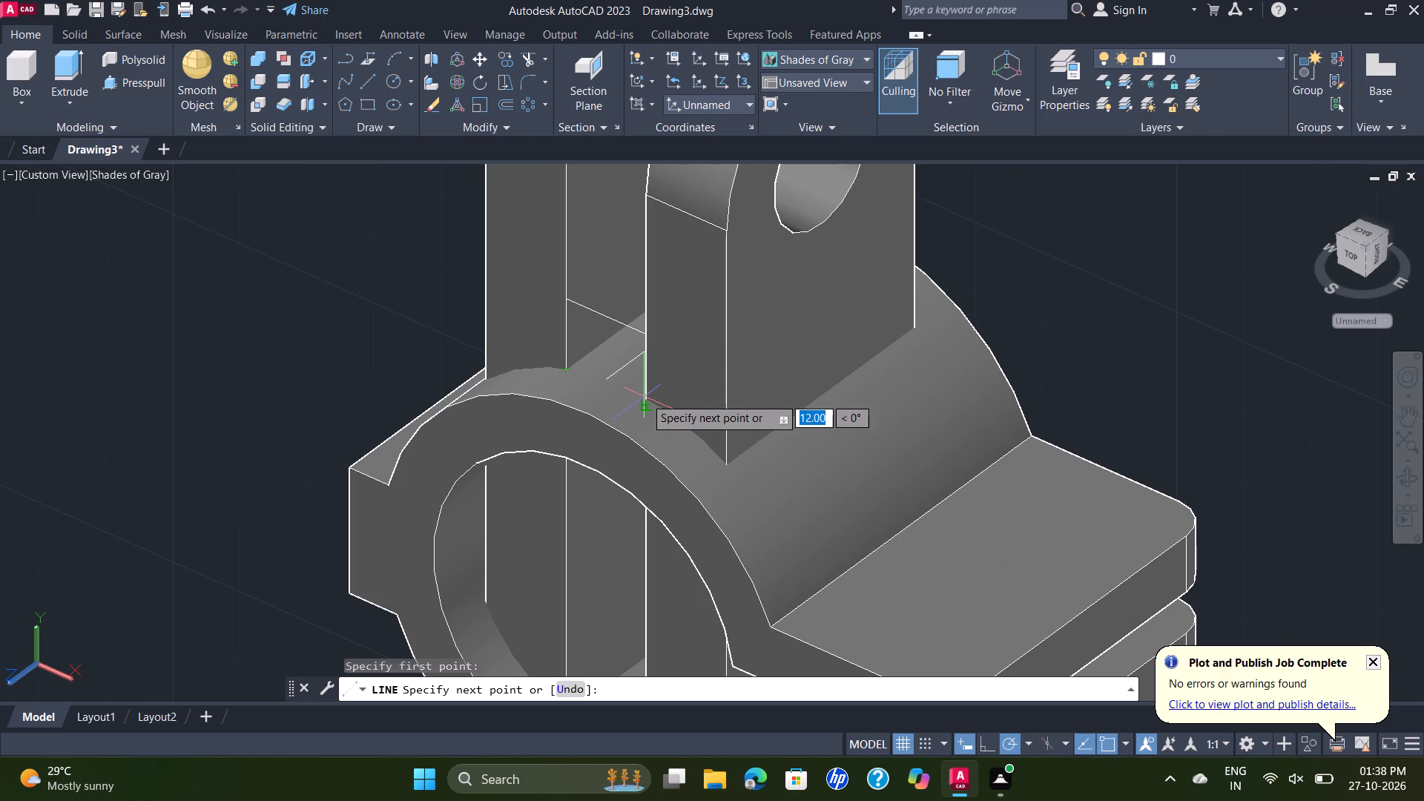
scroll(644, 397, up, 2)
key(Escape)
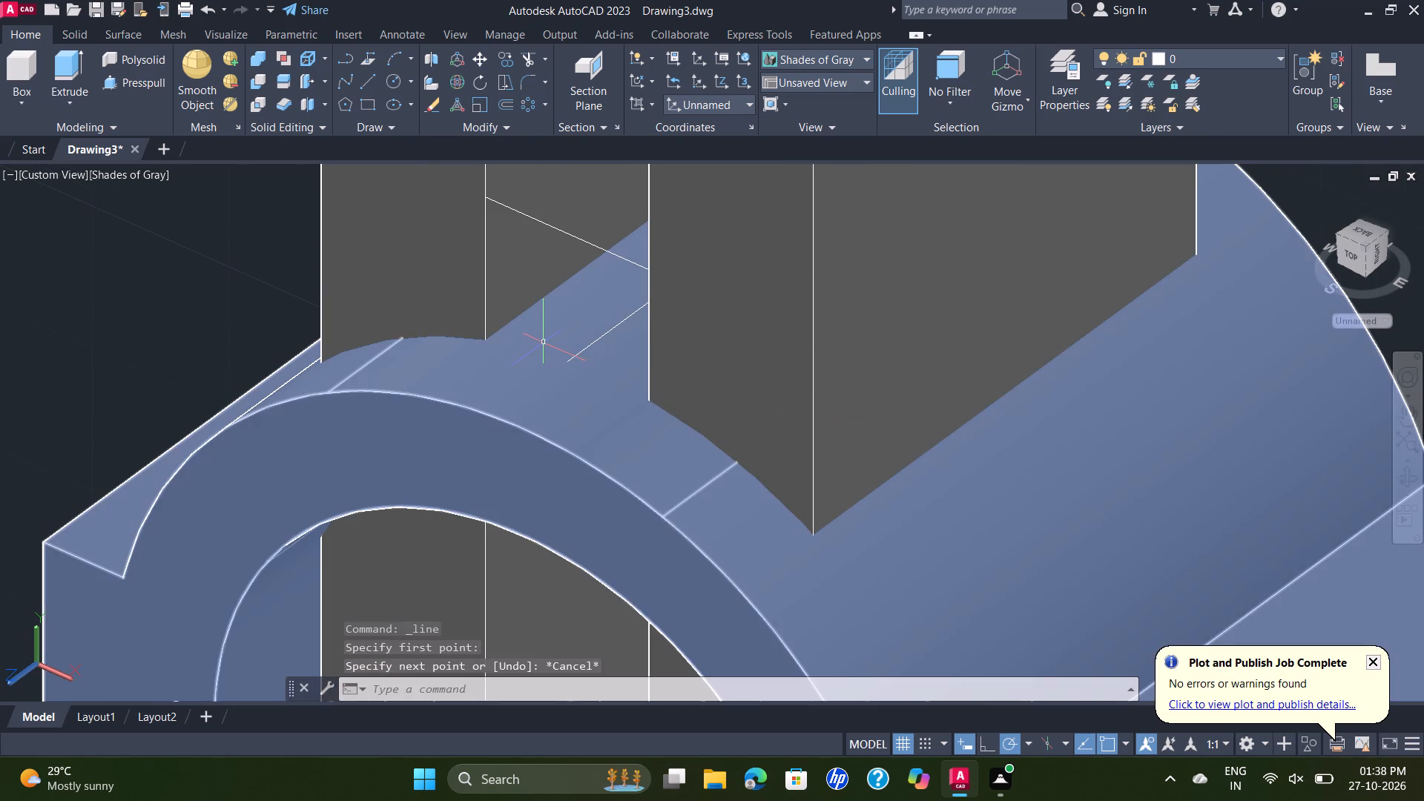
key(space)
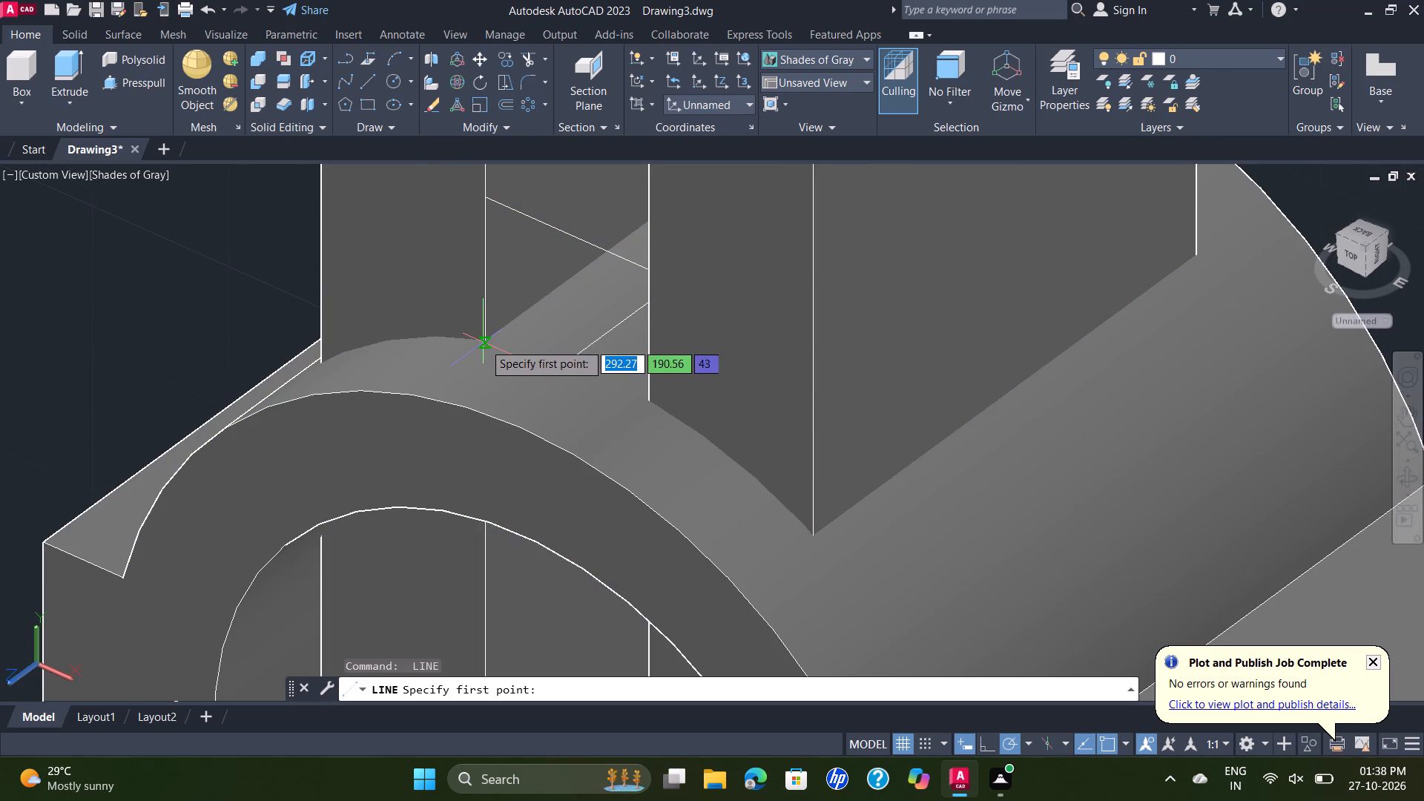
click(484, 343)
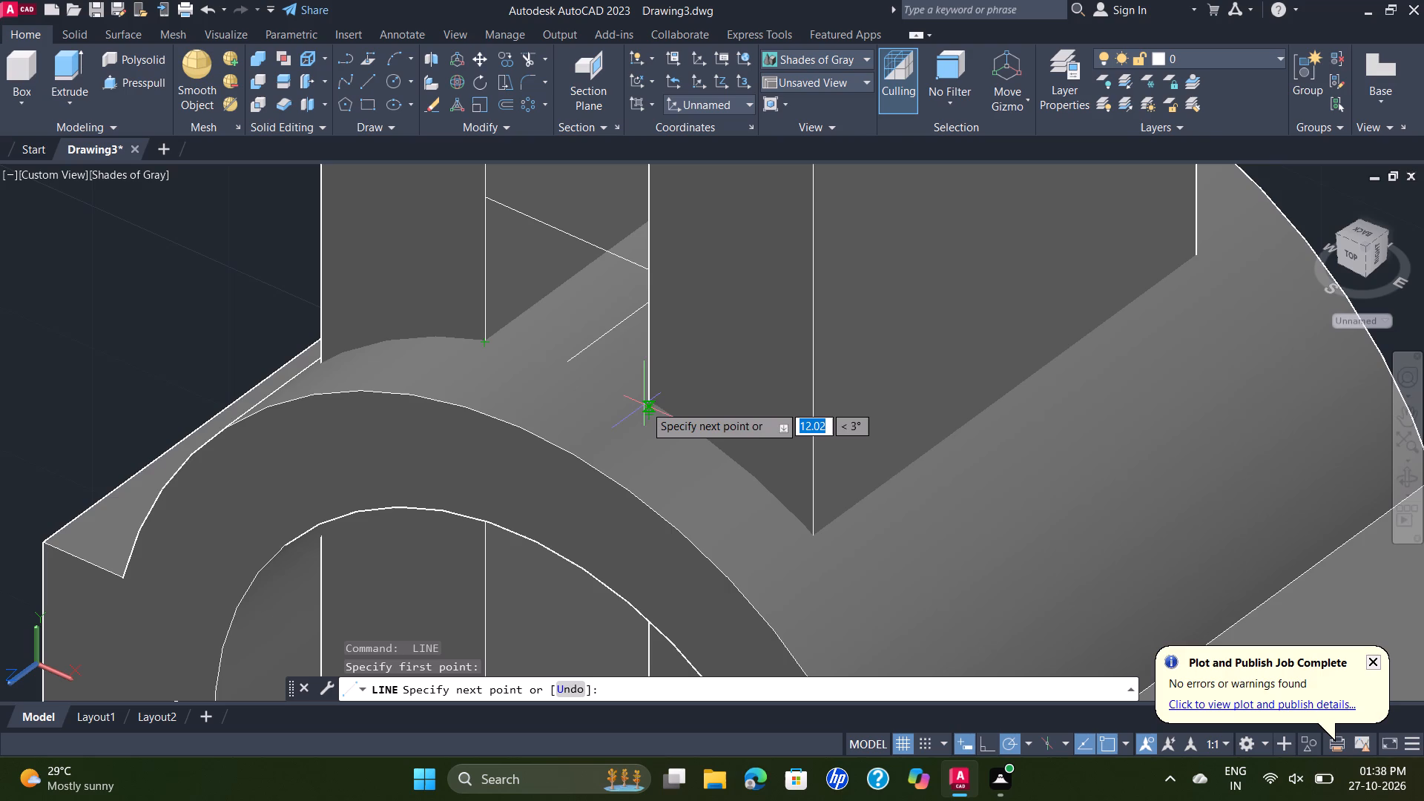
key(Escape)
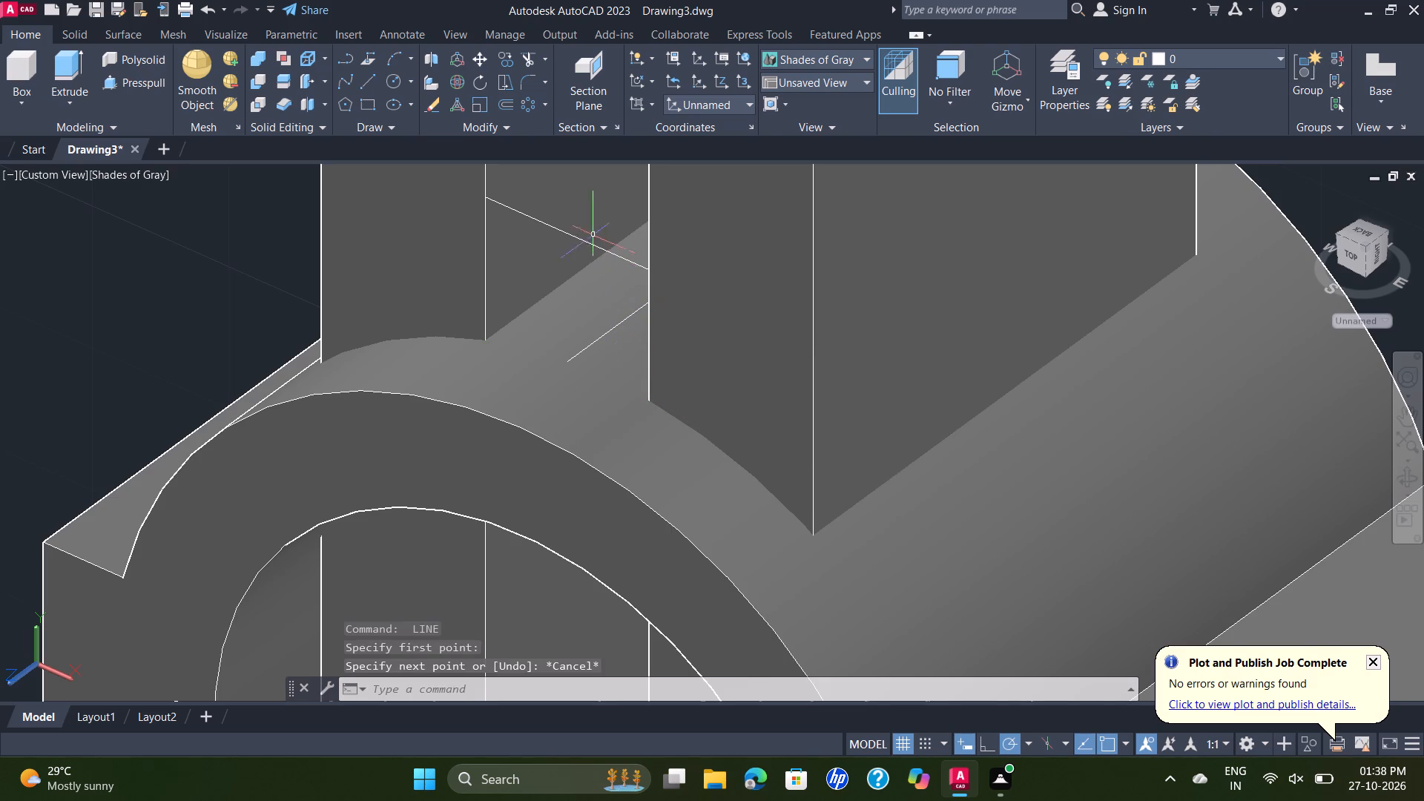
Delete the short depthwise line between the link plates above the clamp ring.
scroll(591, 231, down, 1)
scroll(722, 266, down, 1)
middle_drag(734, 266, 682, 357)
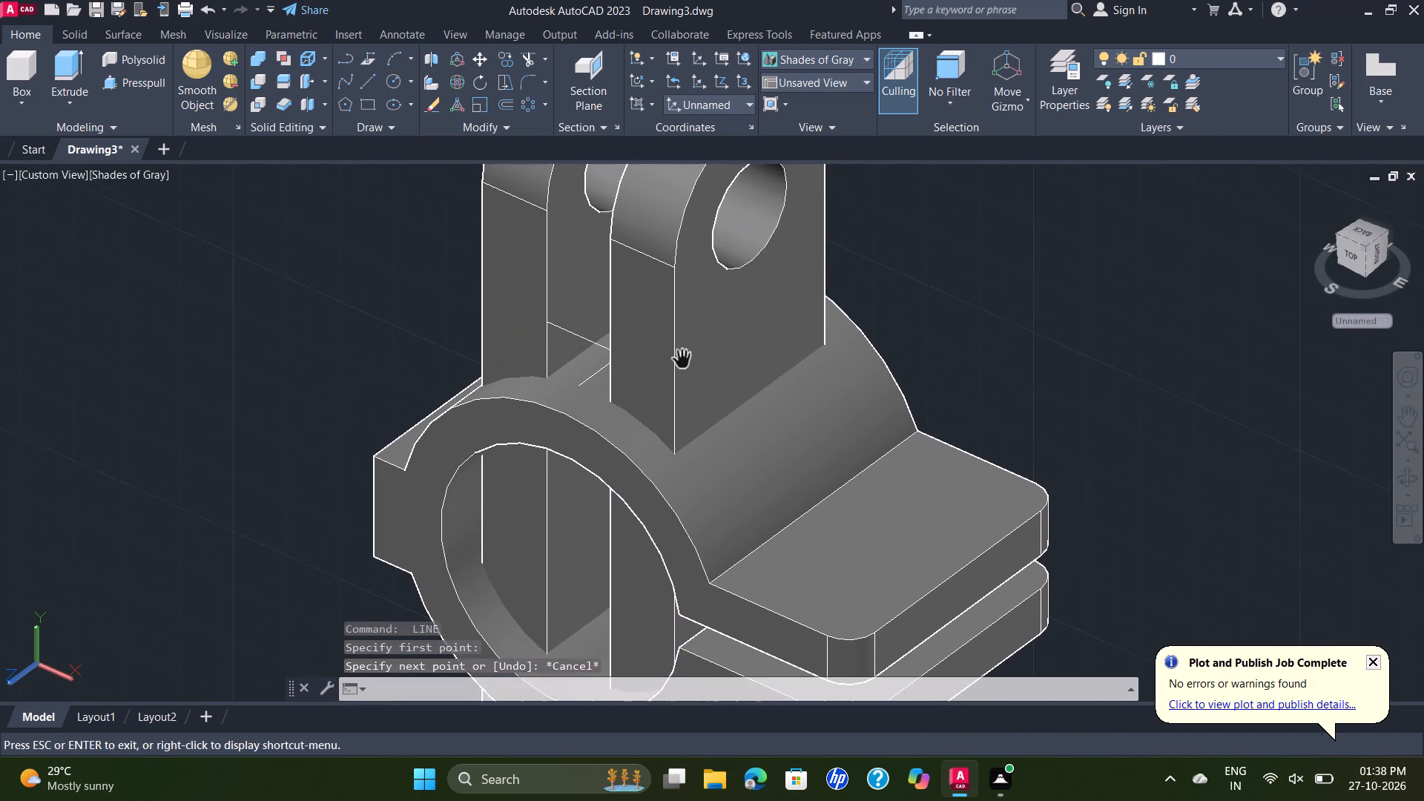
scroll(628, 300, down, 1)
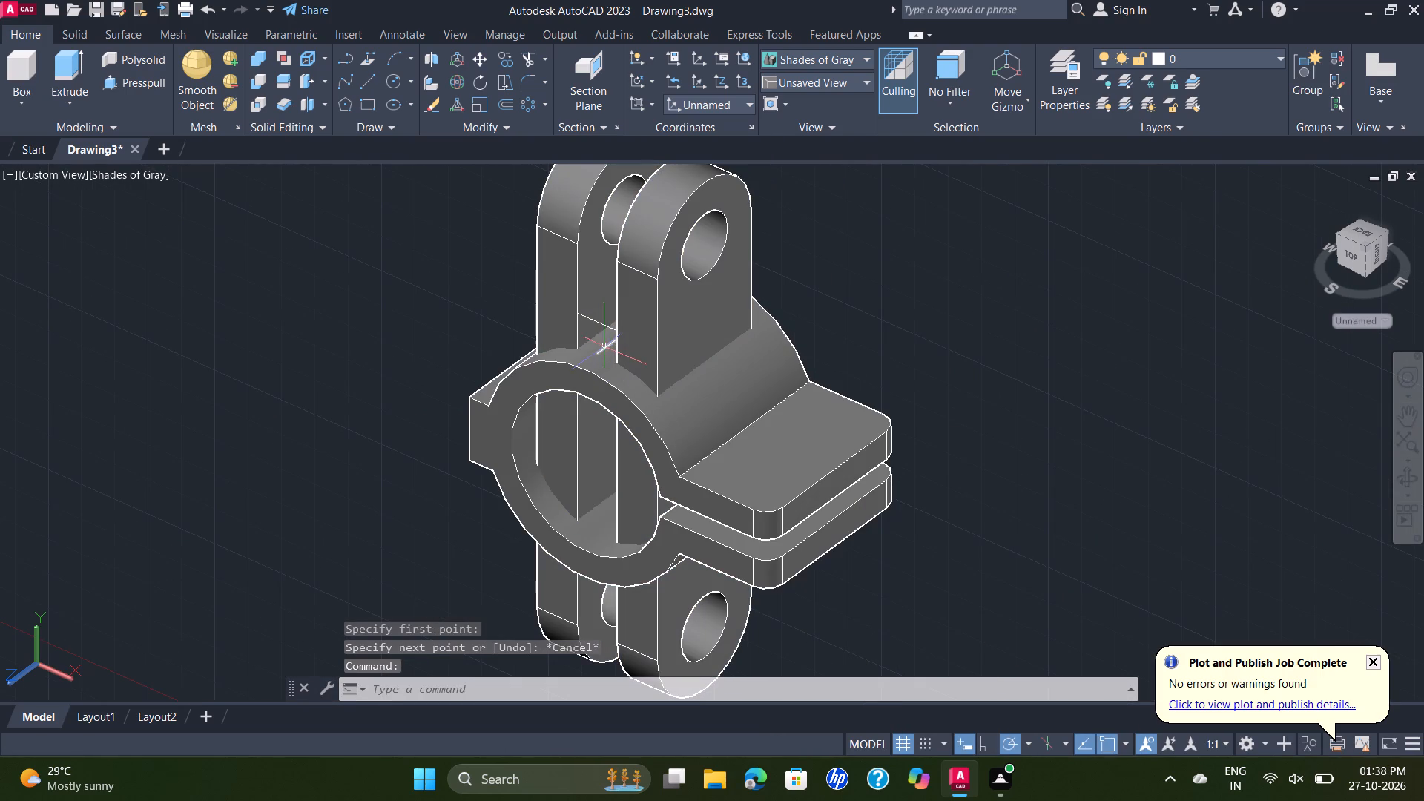
click(604, 346)
key(Delete)
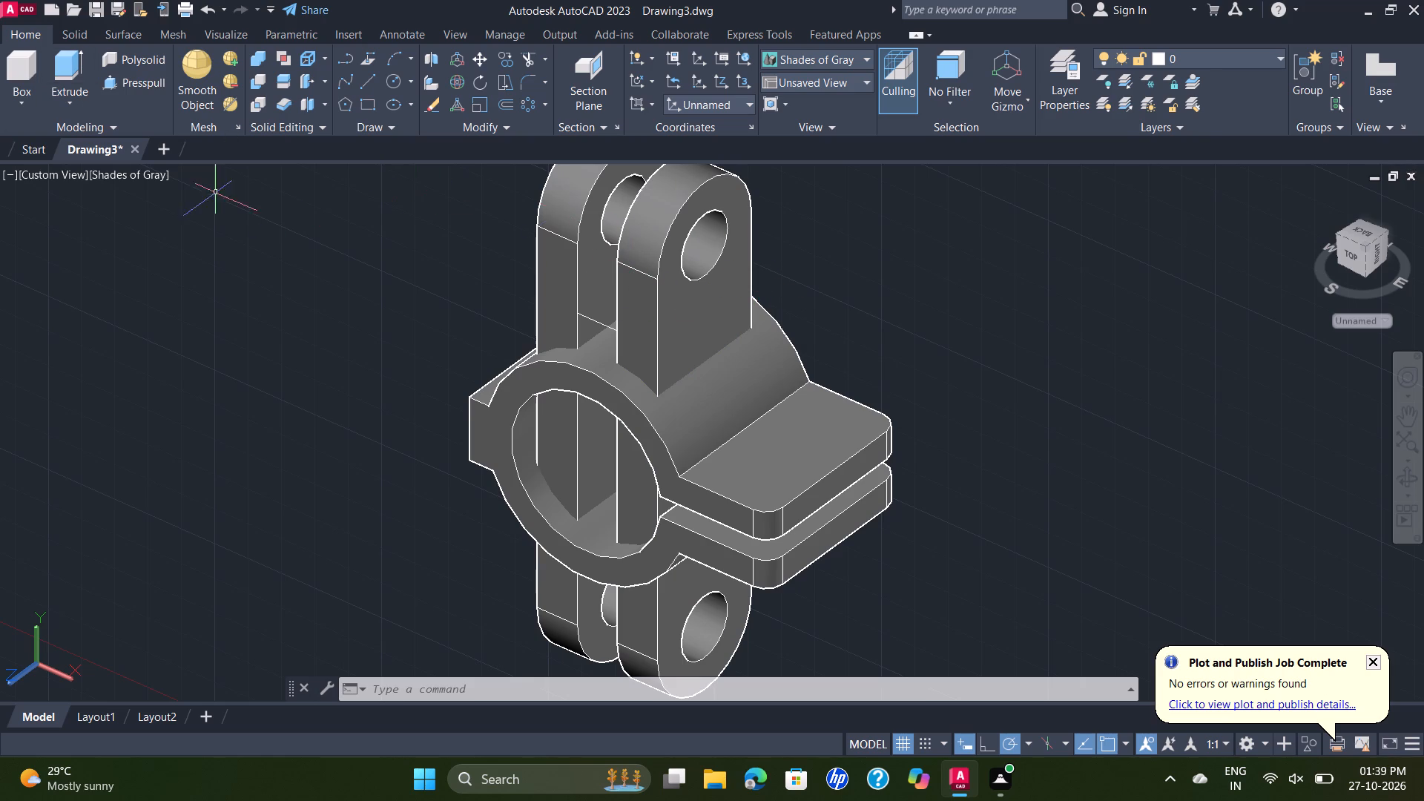
In the SE Isometric view, trace a closed rectangle between the link plates' front inner edges, from the base of the rounded tops to the existing lower crossline.
click(72, 176)
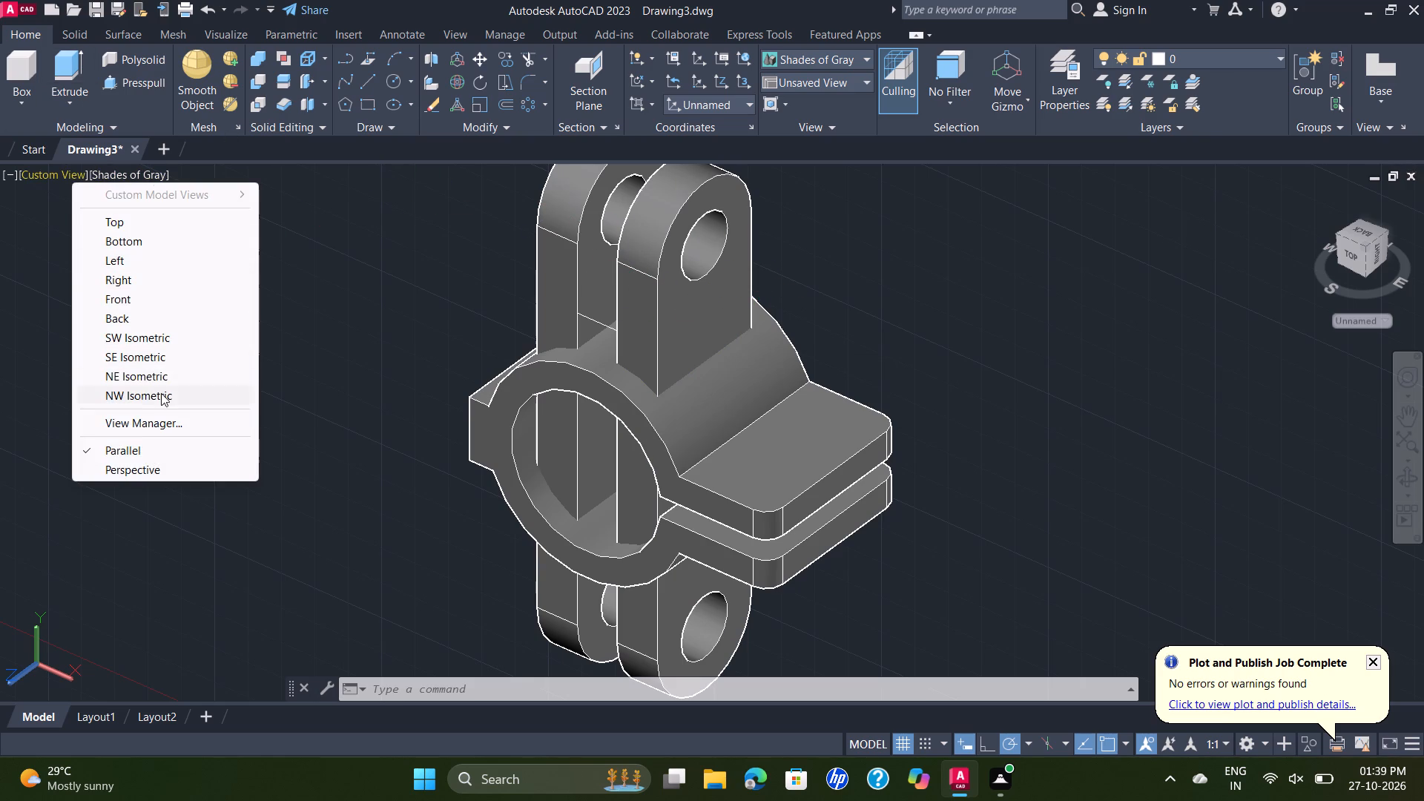
click(157, 356)
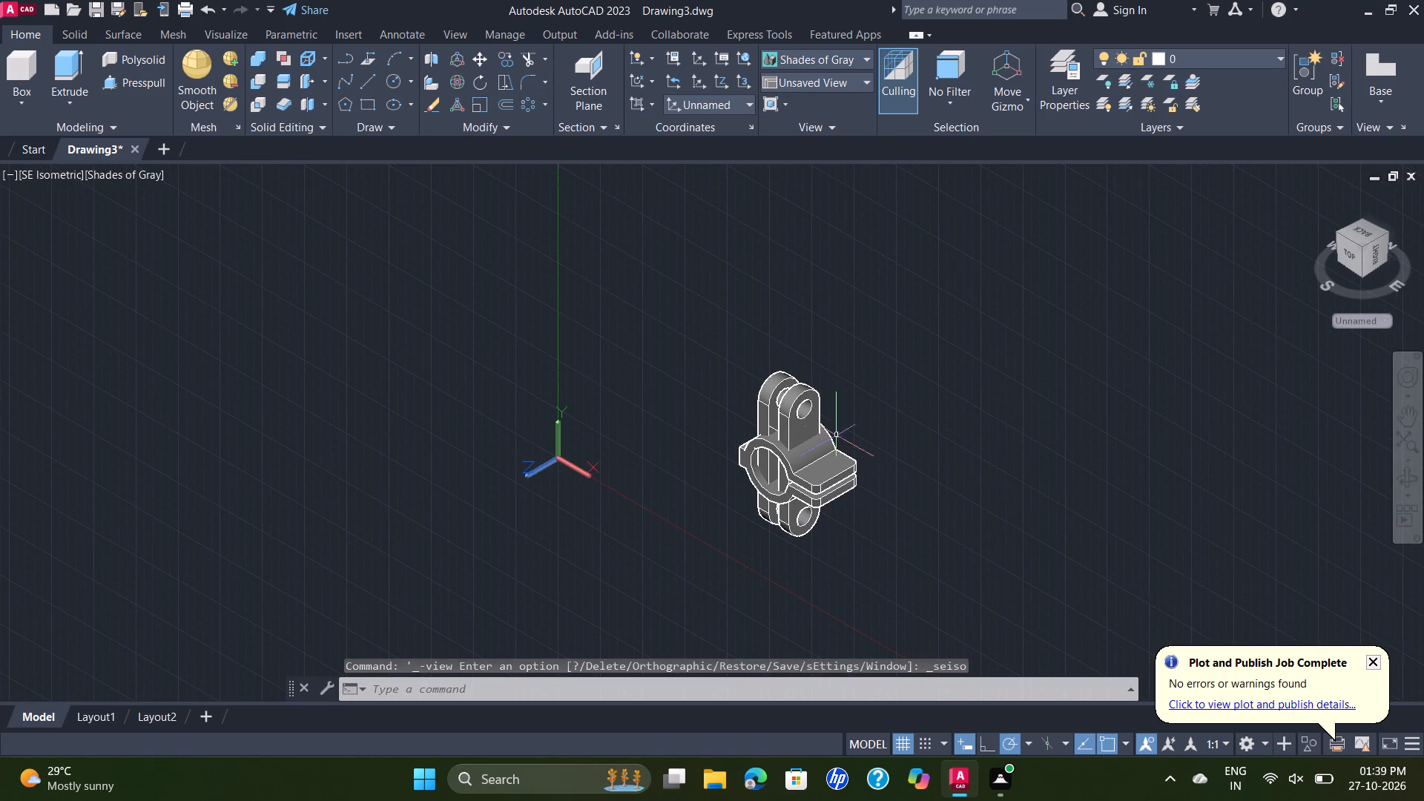
scroll(823, 406, up, 3)
middle_drag(886, 389, 891, 318)
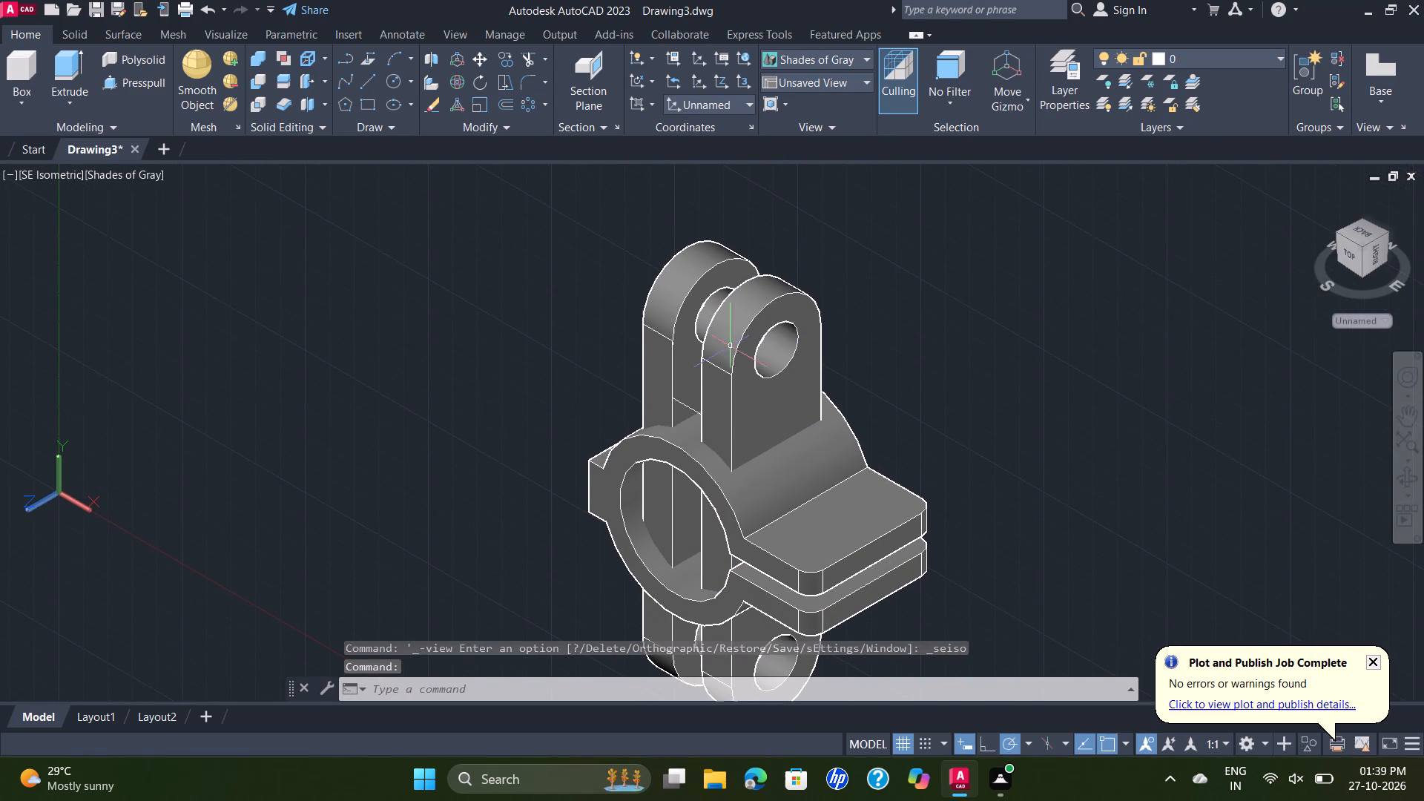
click(688, 405)
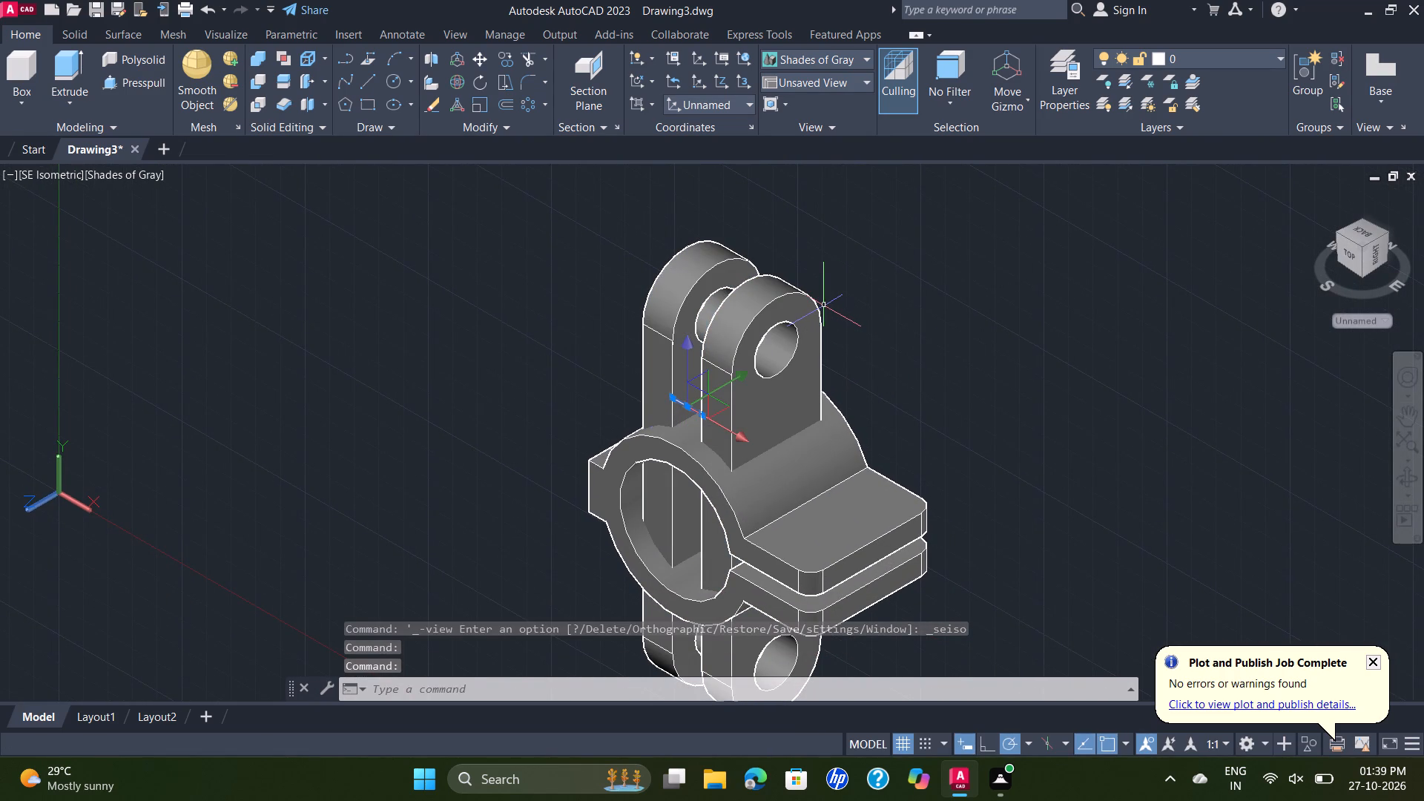
key(Escape)
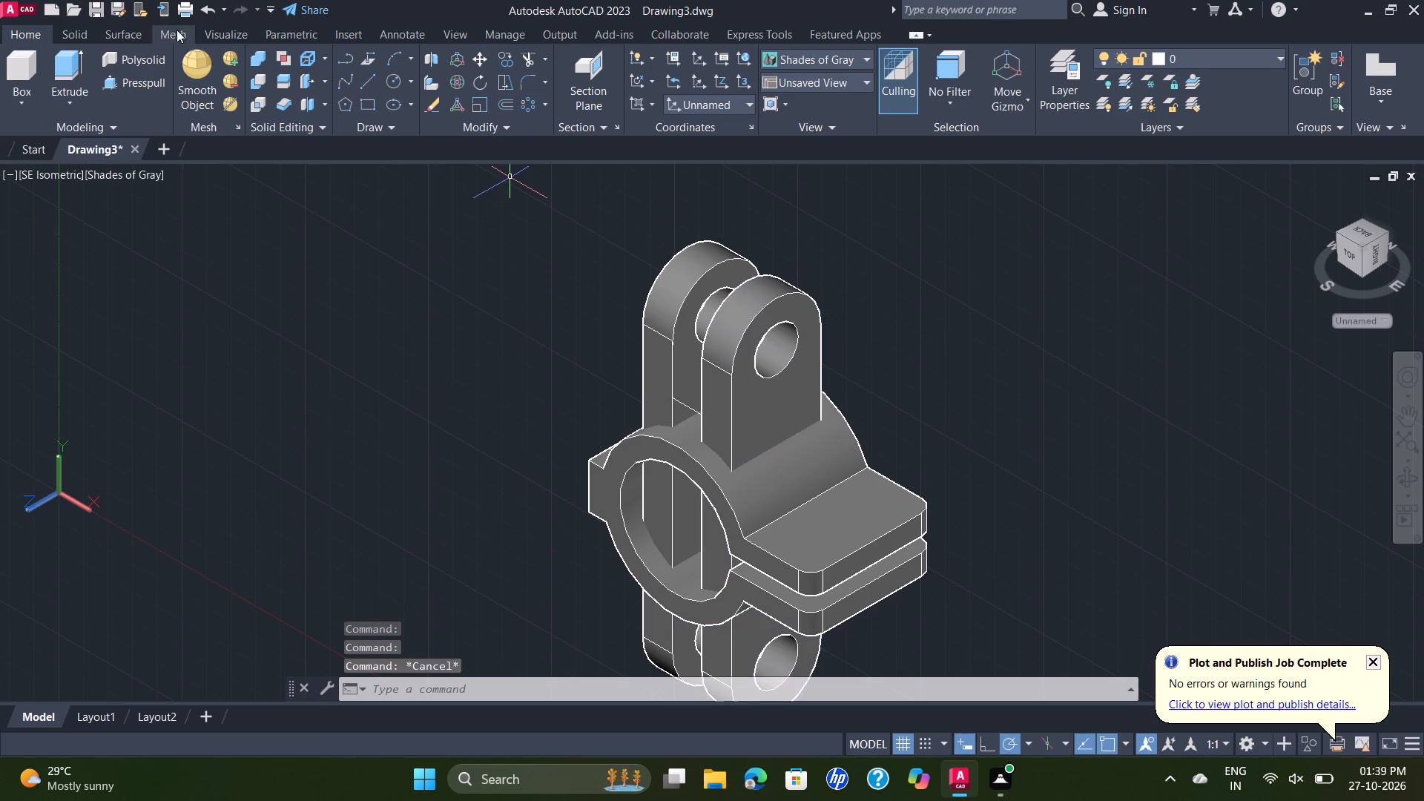
click(372, 80)
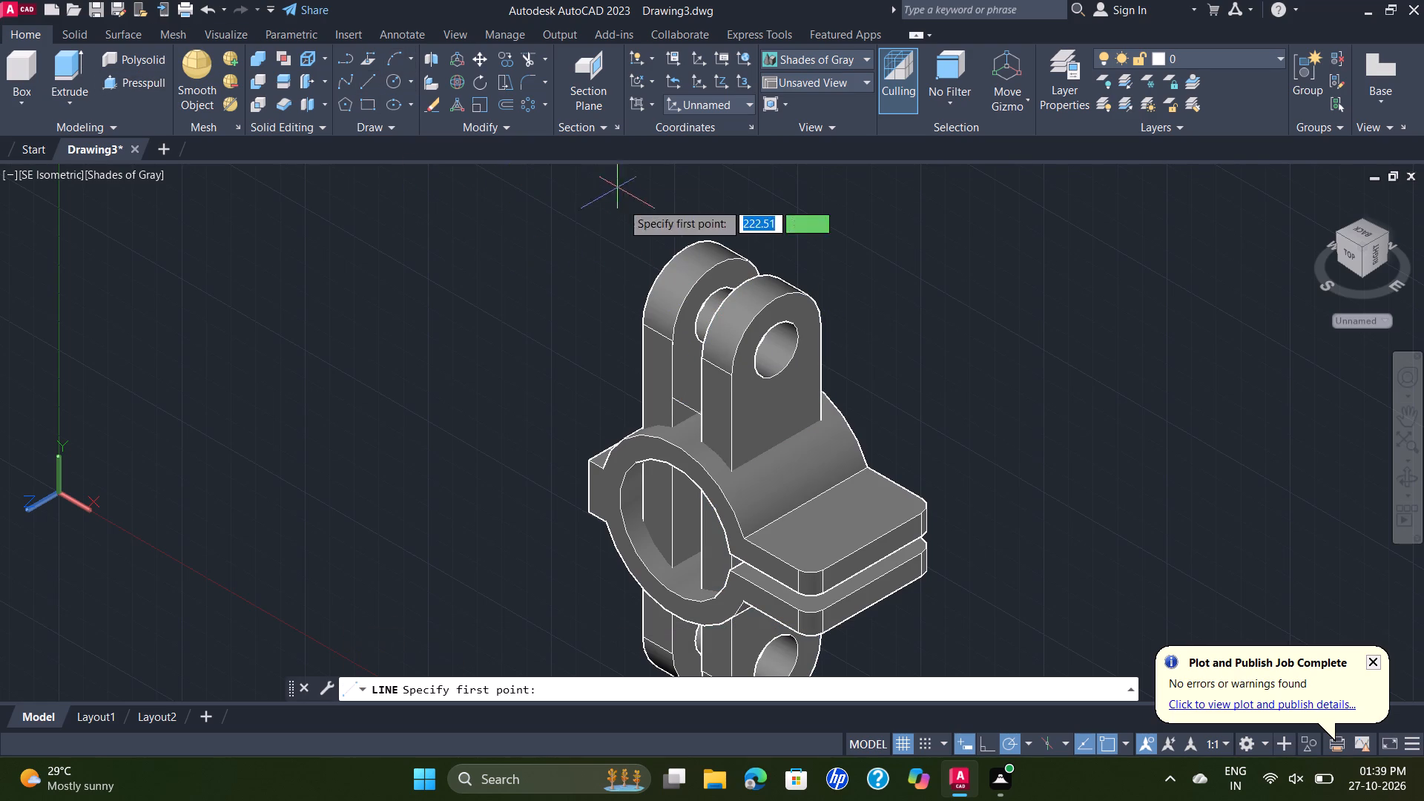
scroll(692, 348, up, 2)
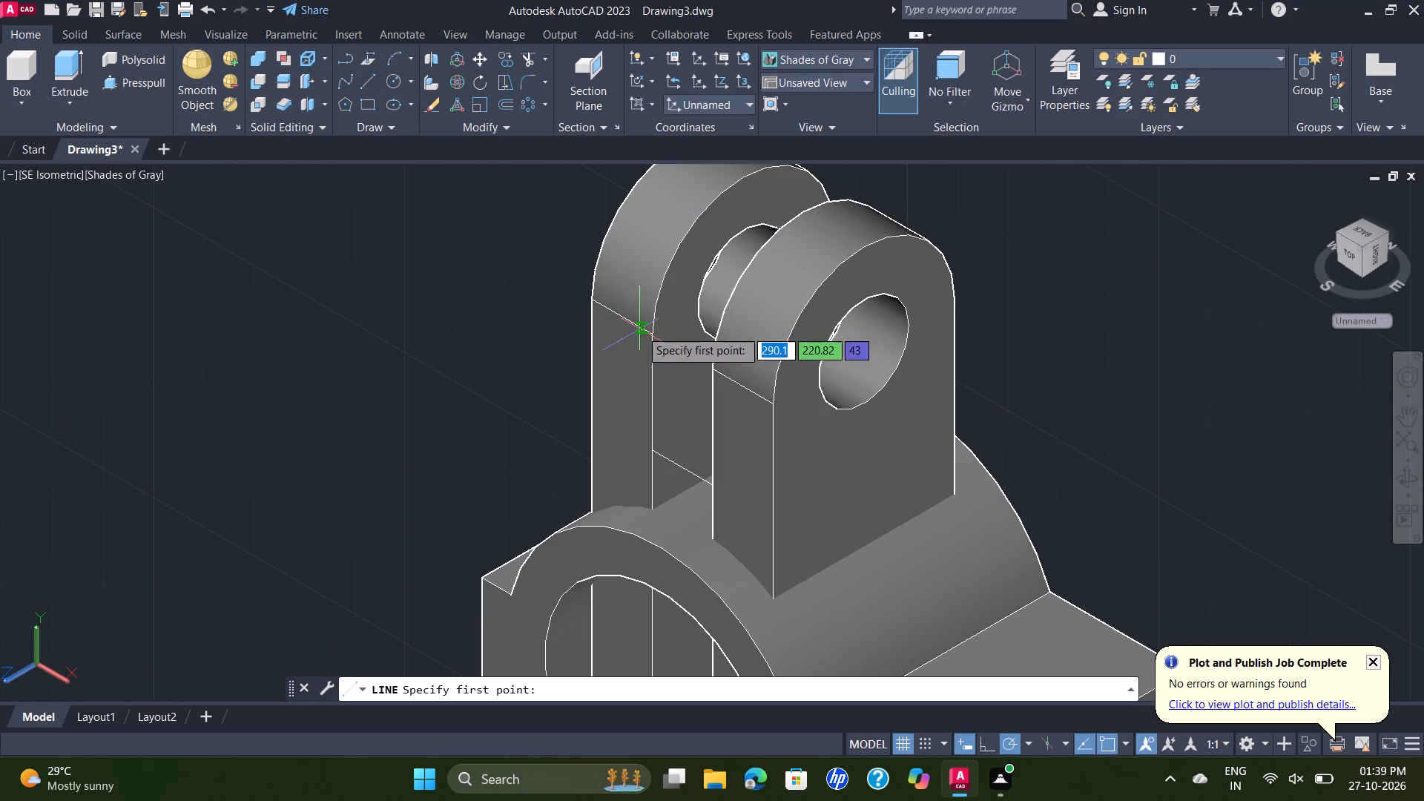
click(651, 333)
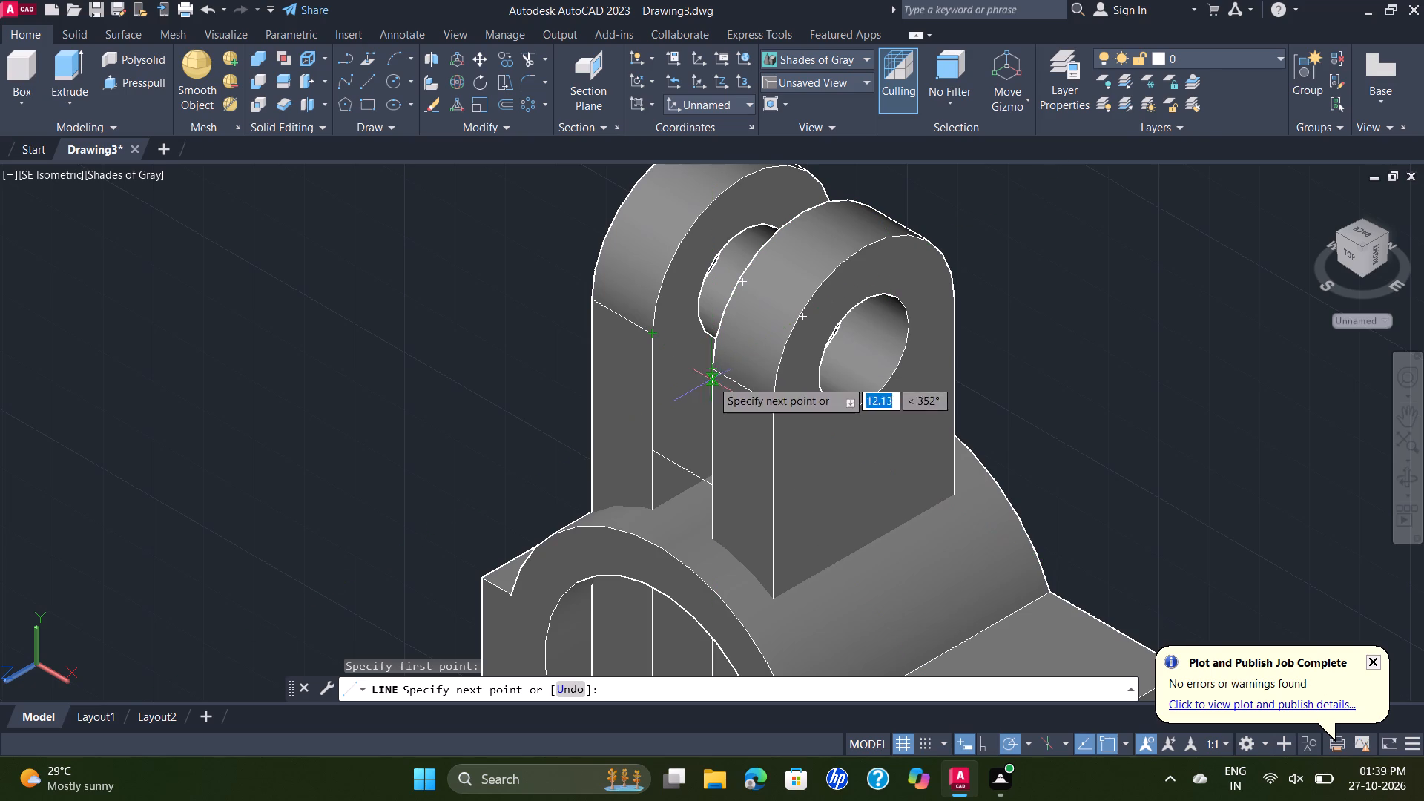
click(713, 370)
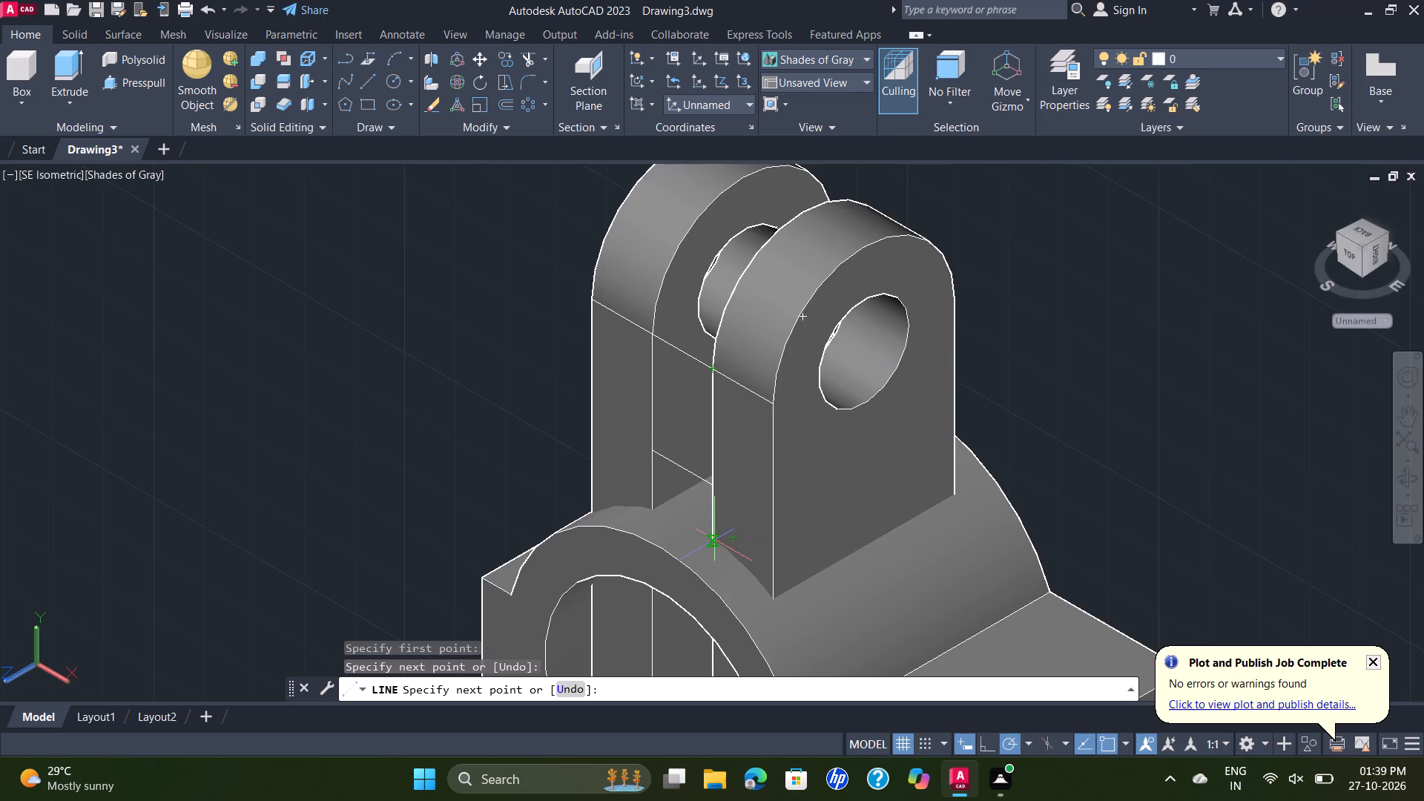
scroll(711, 540, up, 2)
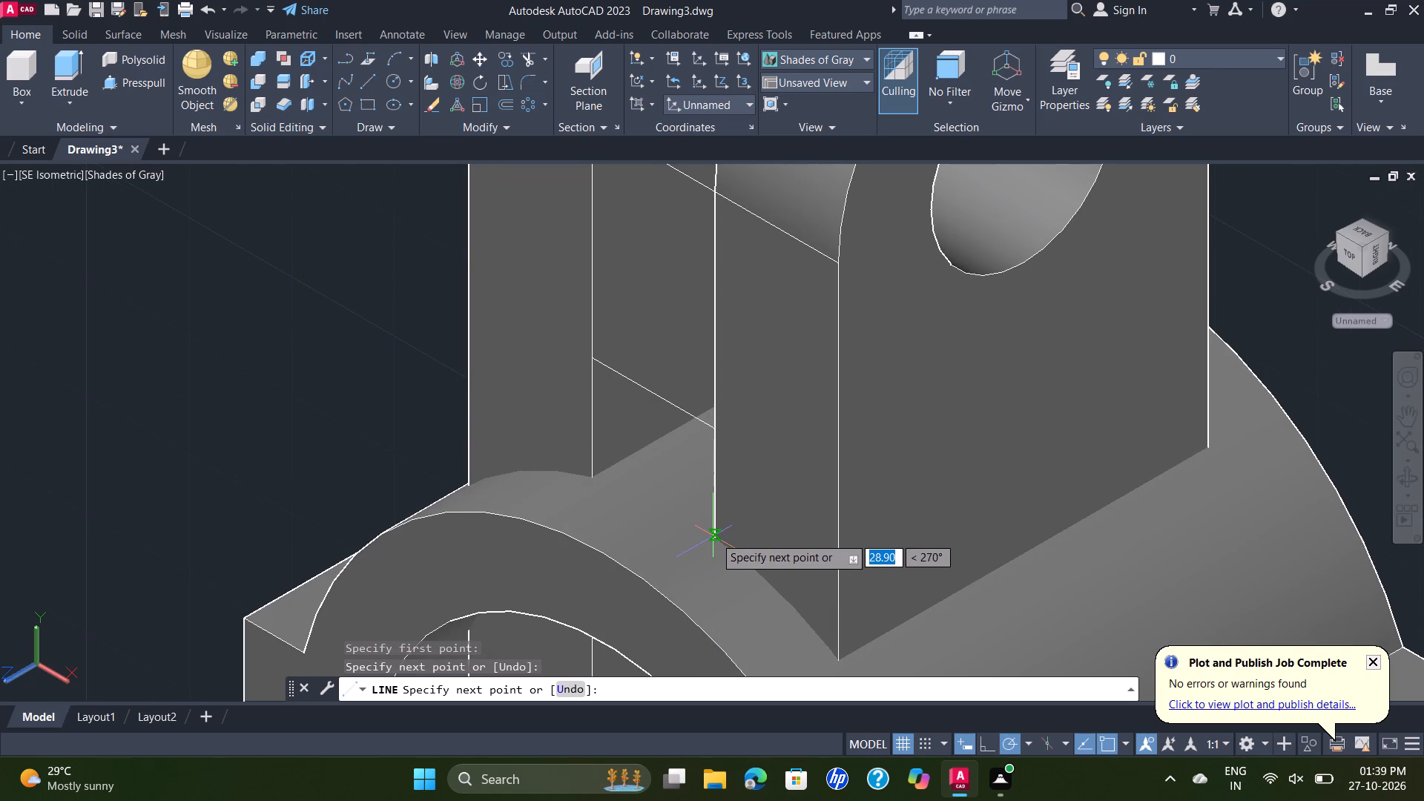
scroll(716, 535, down, 2)
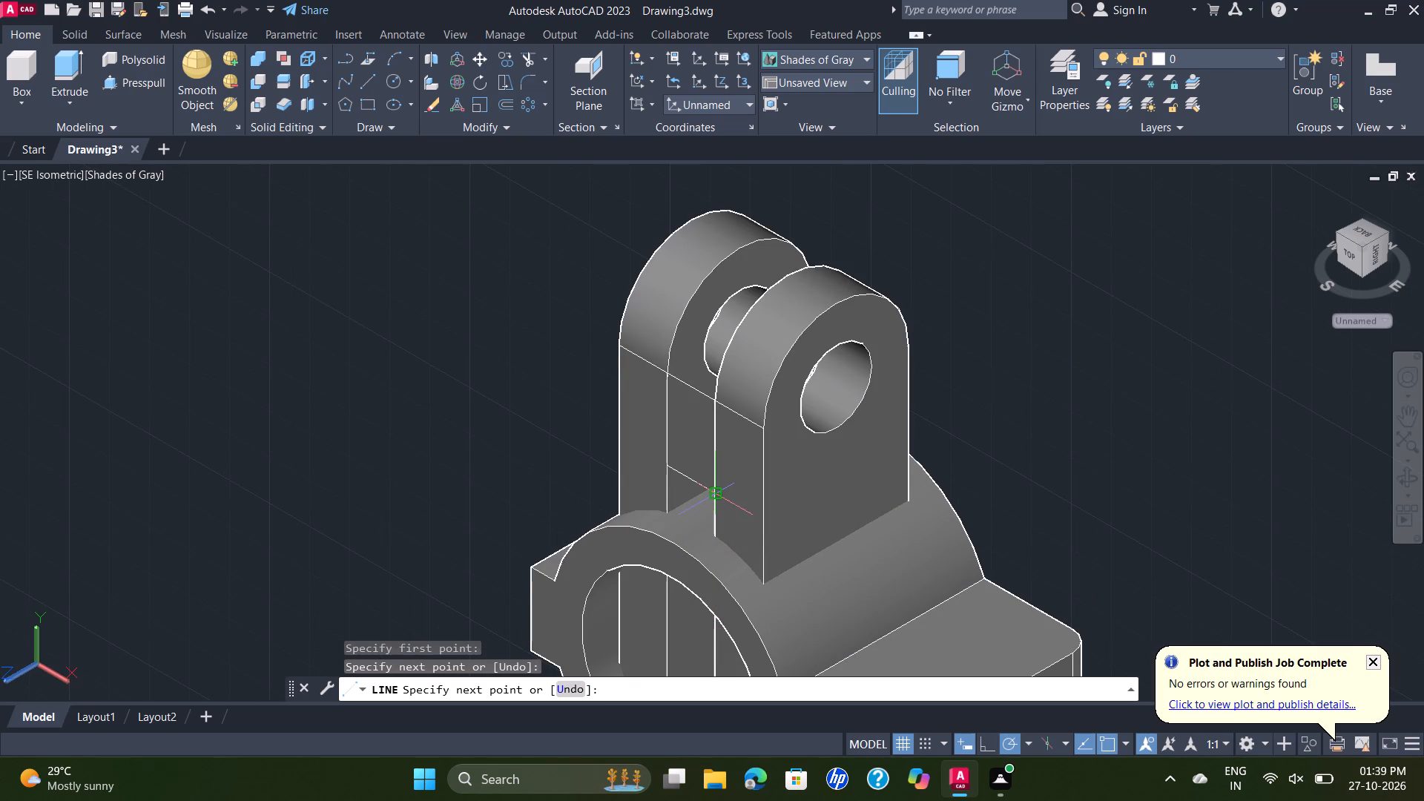
click(715, 496)
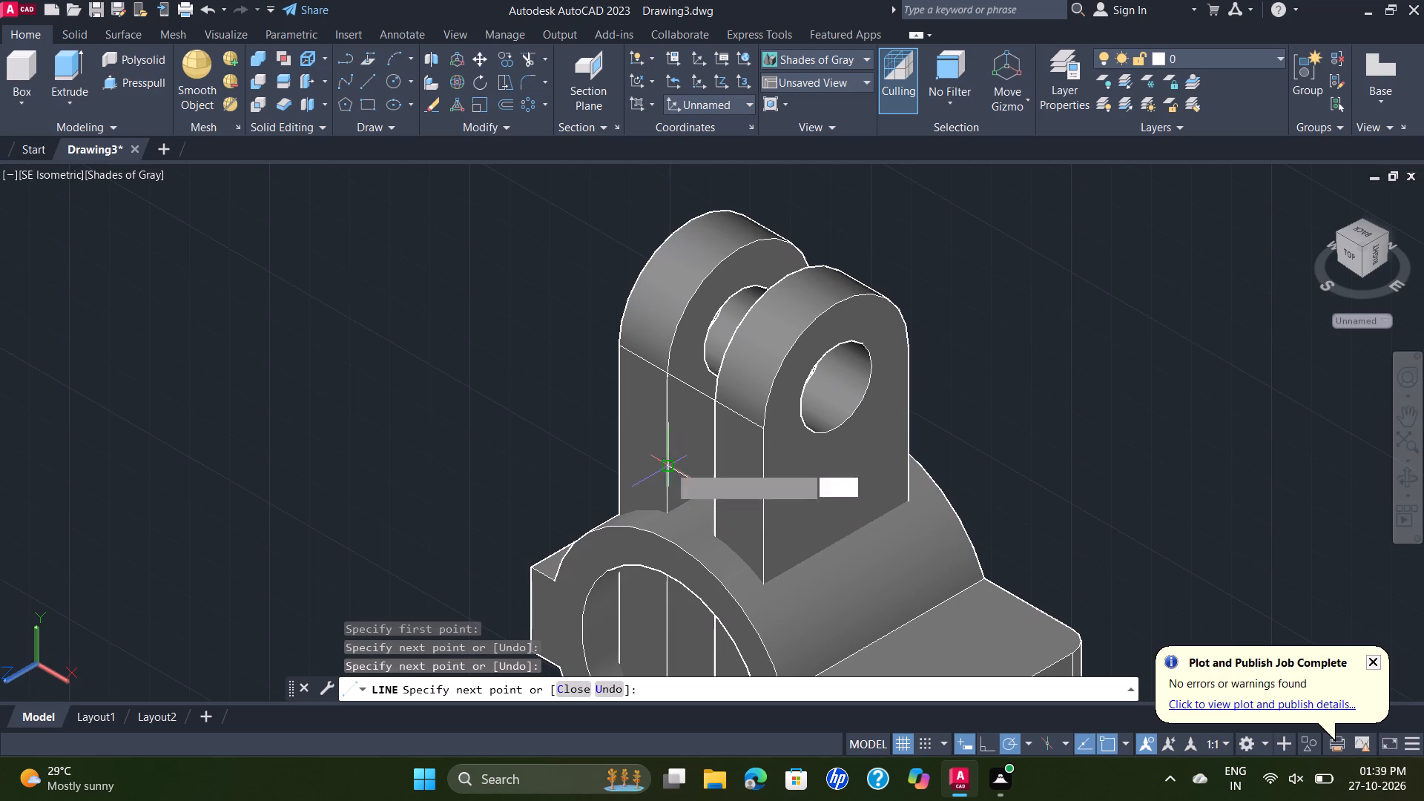
click(669, 466)
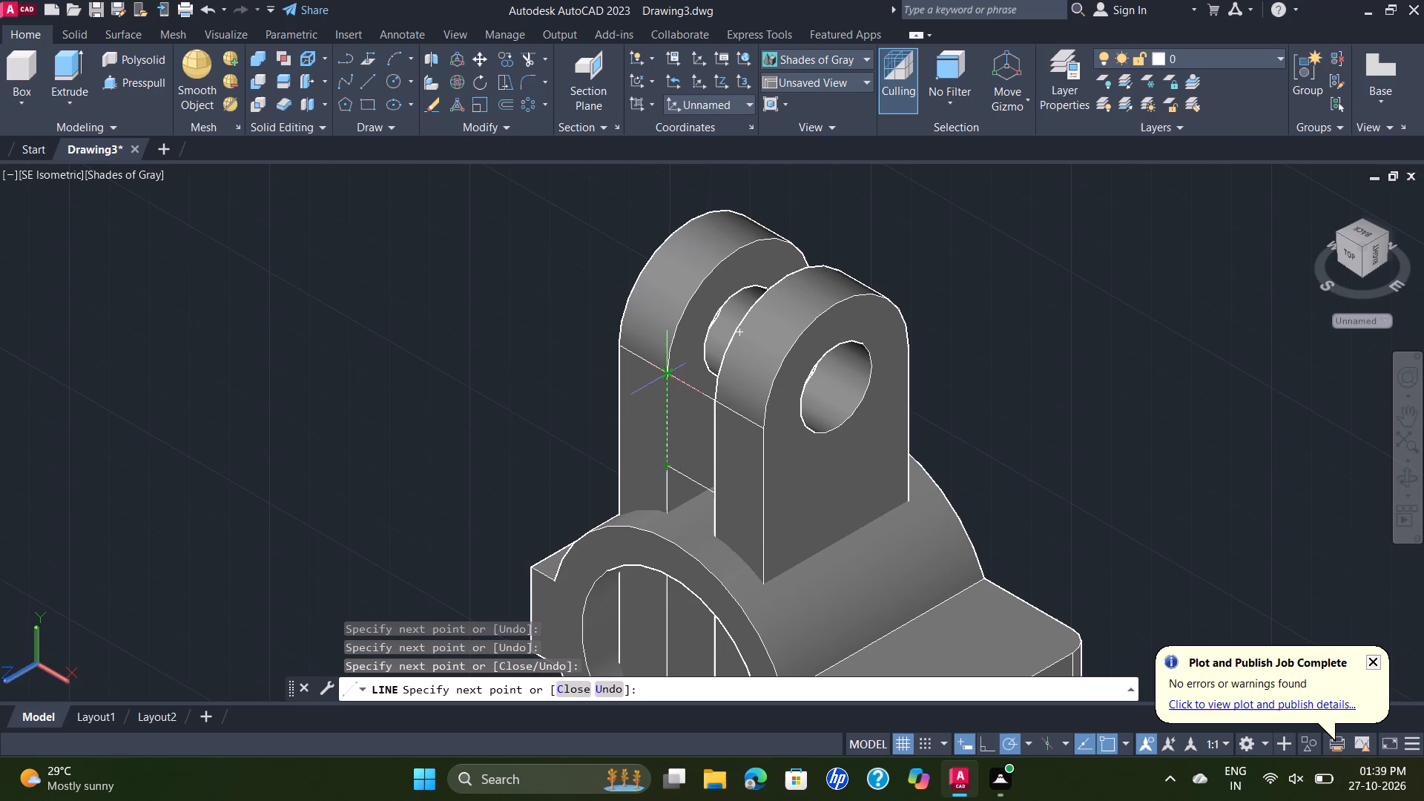
click(668, 375)
key(Escape)
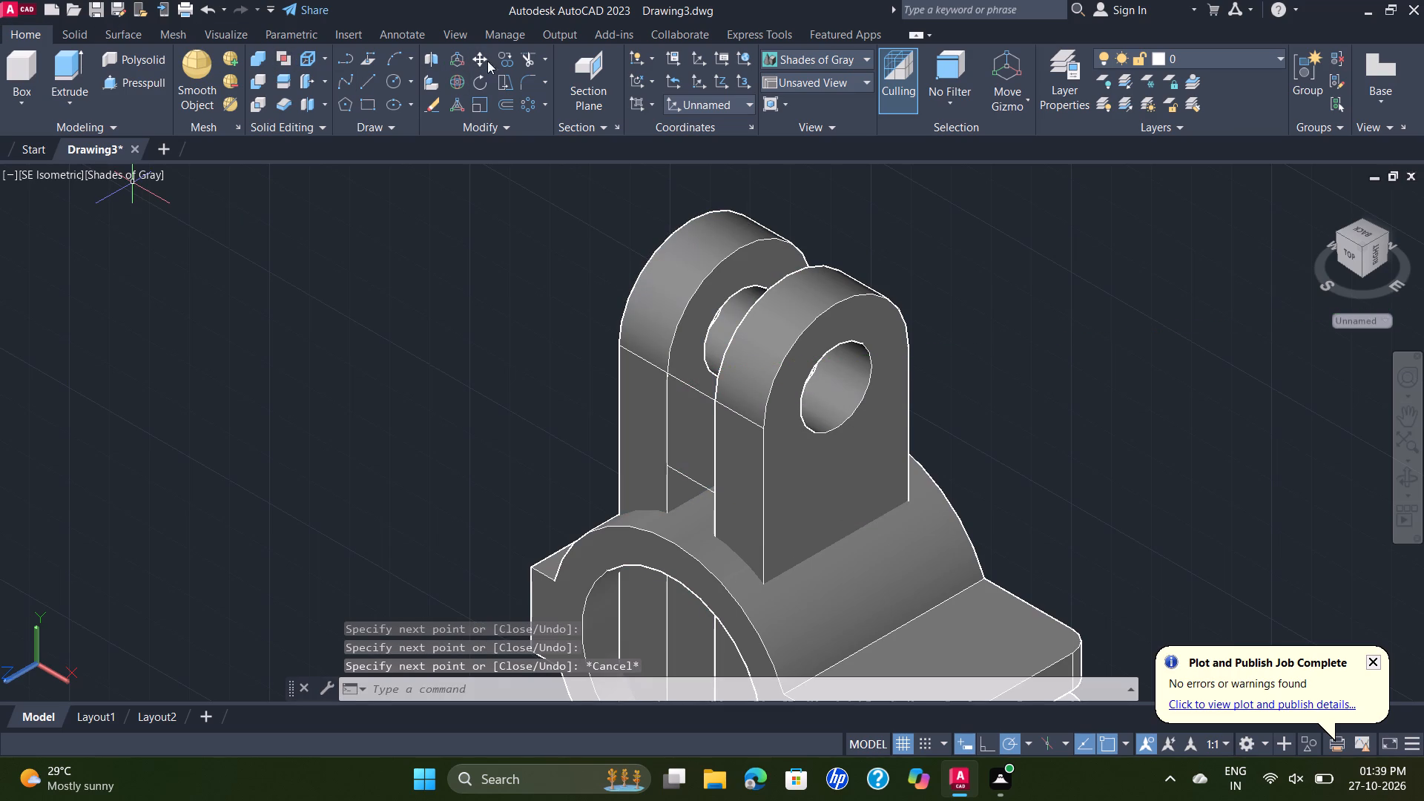
Join the rectangular profile's lines between the link plates, with the whole clamp assembly included in the selection.
click(166, 75)
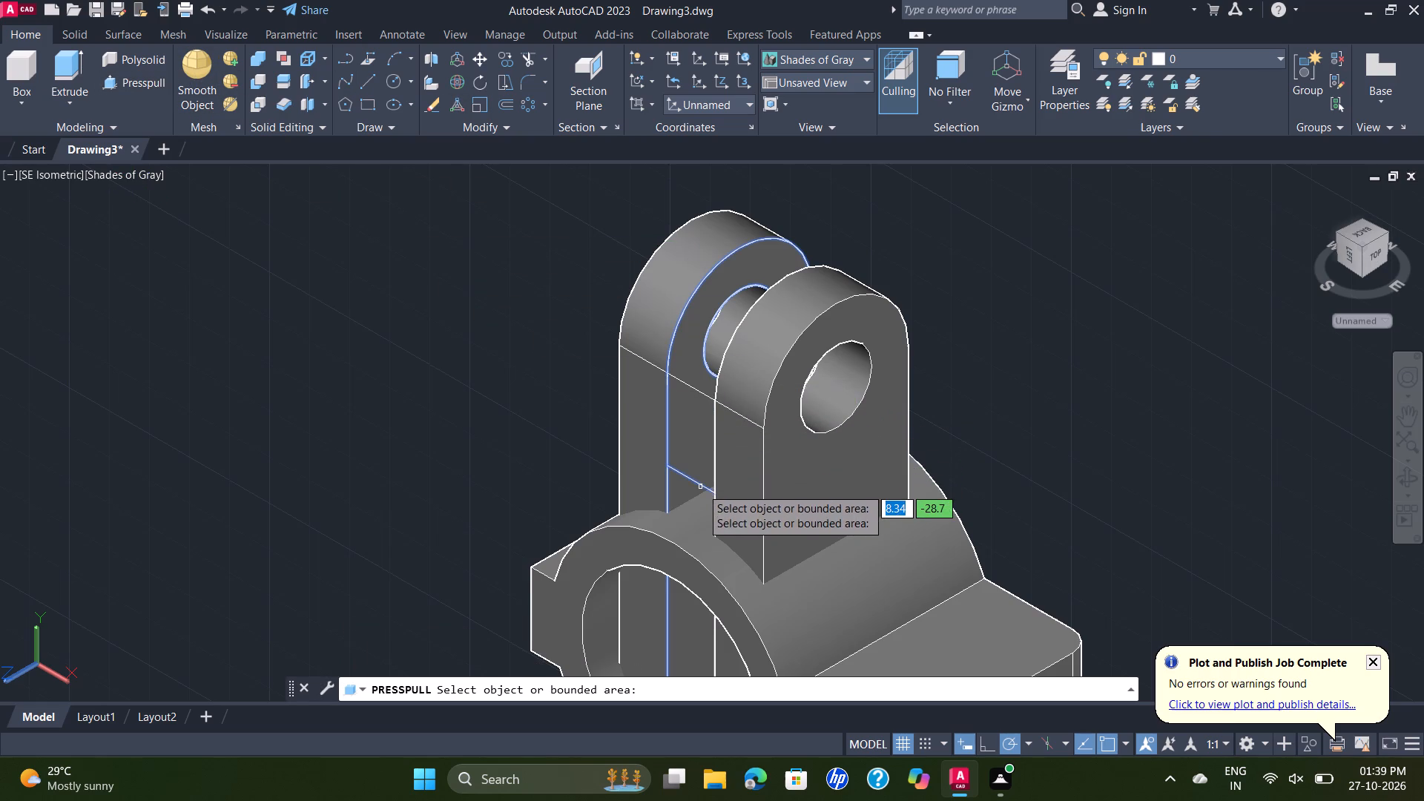
key(Escape)
scroll(732, 403, down, 2)
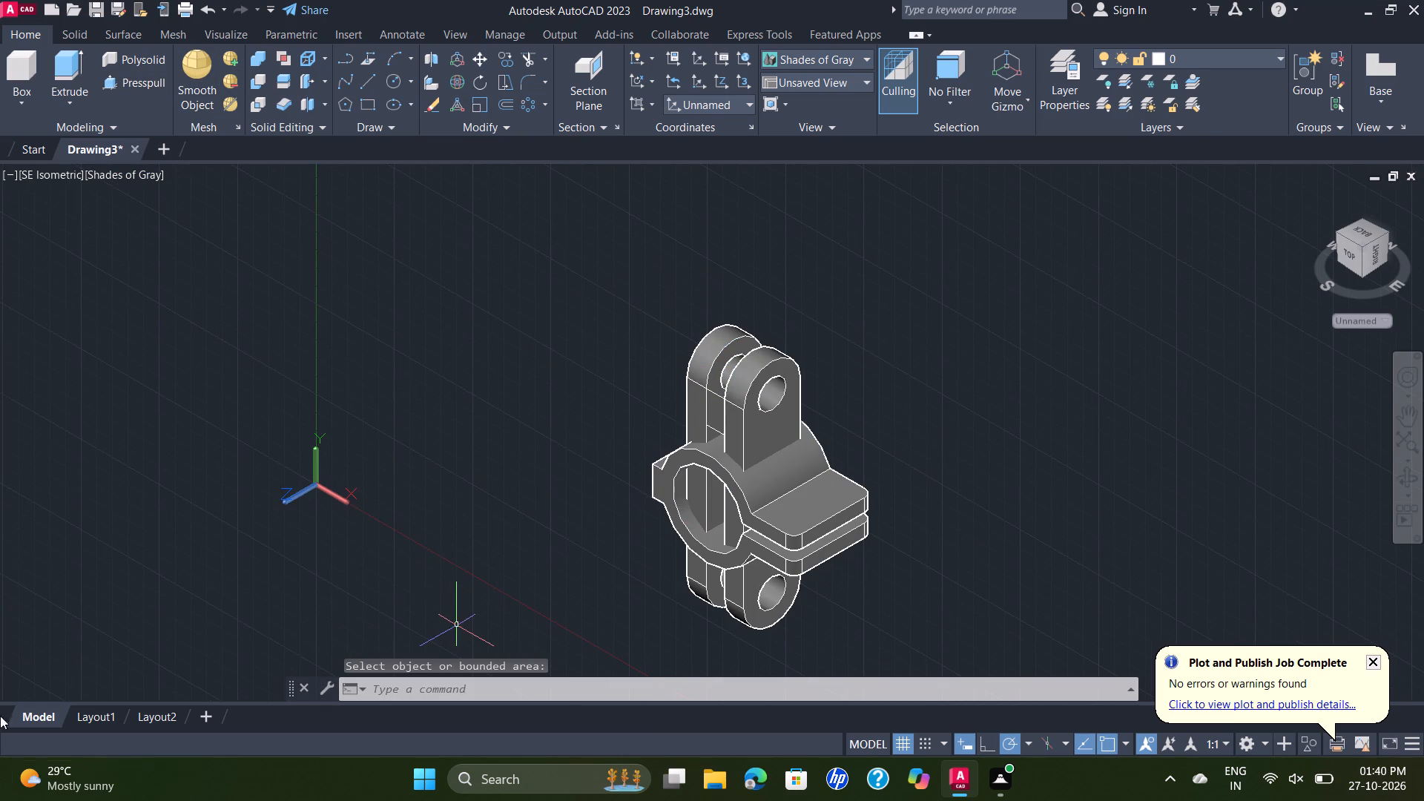
scroll(529, 518, up, 1)
middle_drag(883, 320, 742, 289)
drag(889, 191, 881, 189)
click(581, 374)
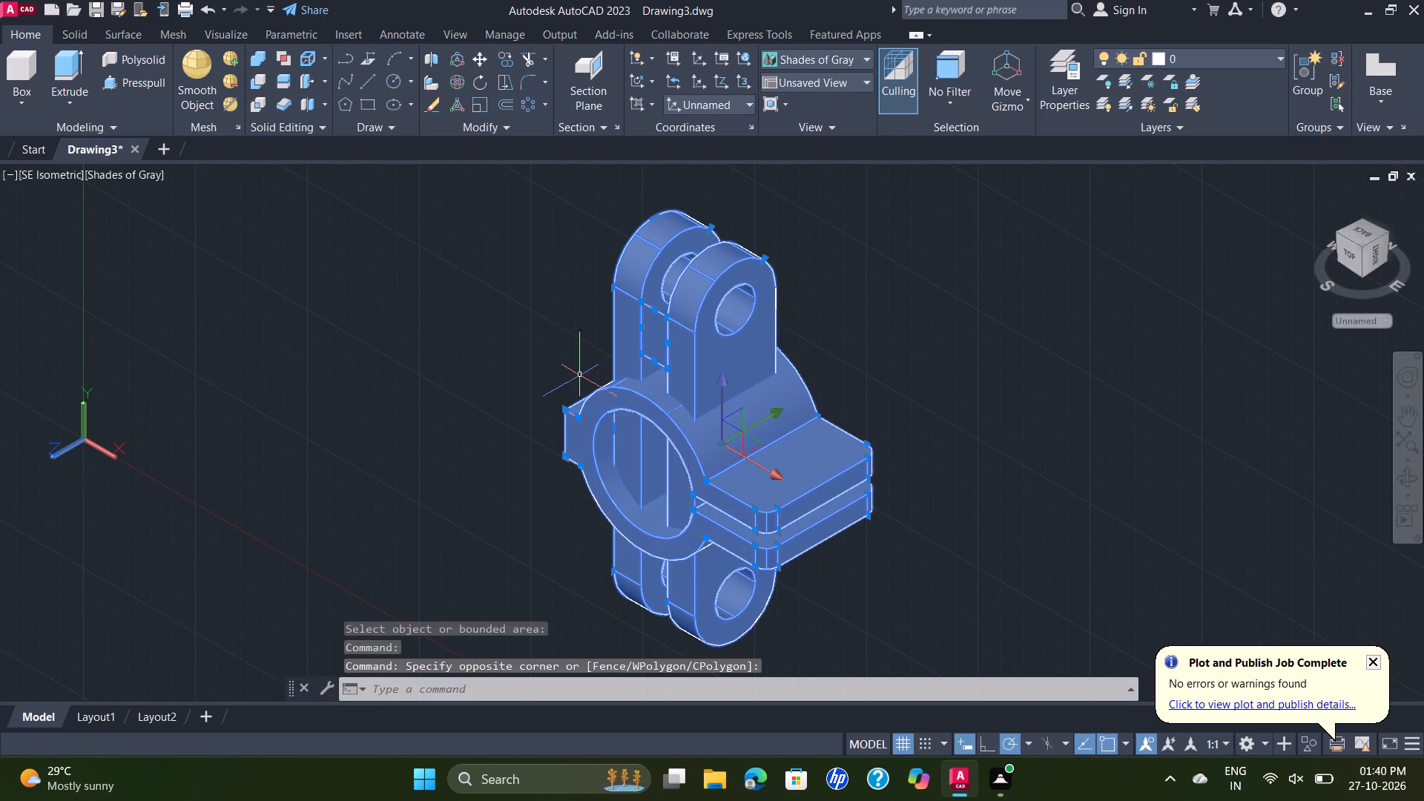
key(j)
key(Return)
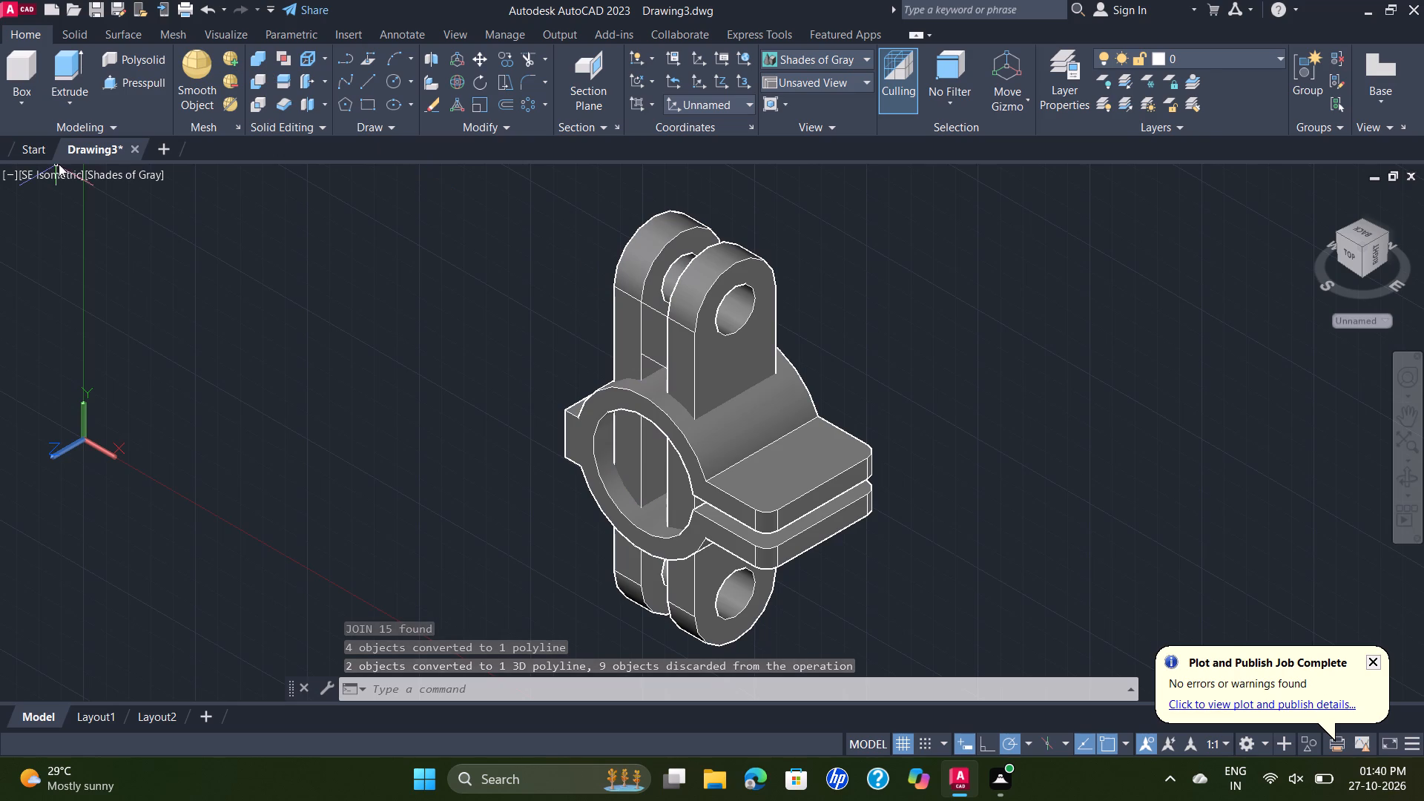
Union the clamp ring and link plates into one solid, selecting the whole assembly.
click(118, 84)
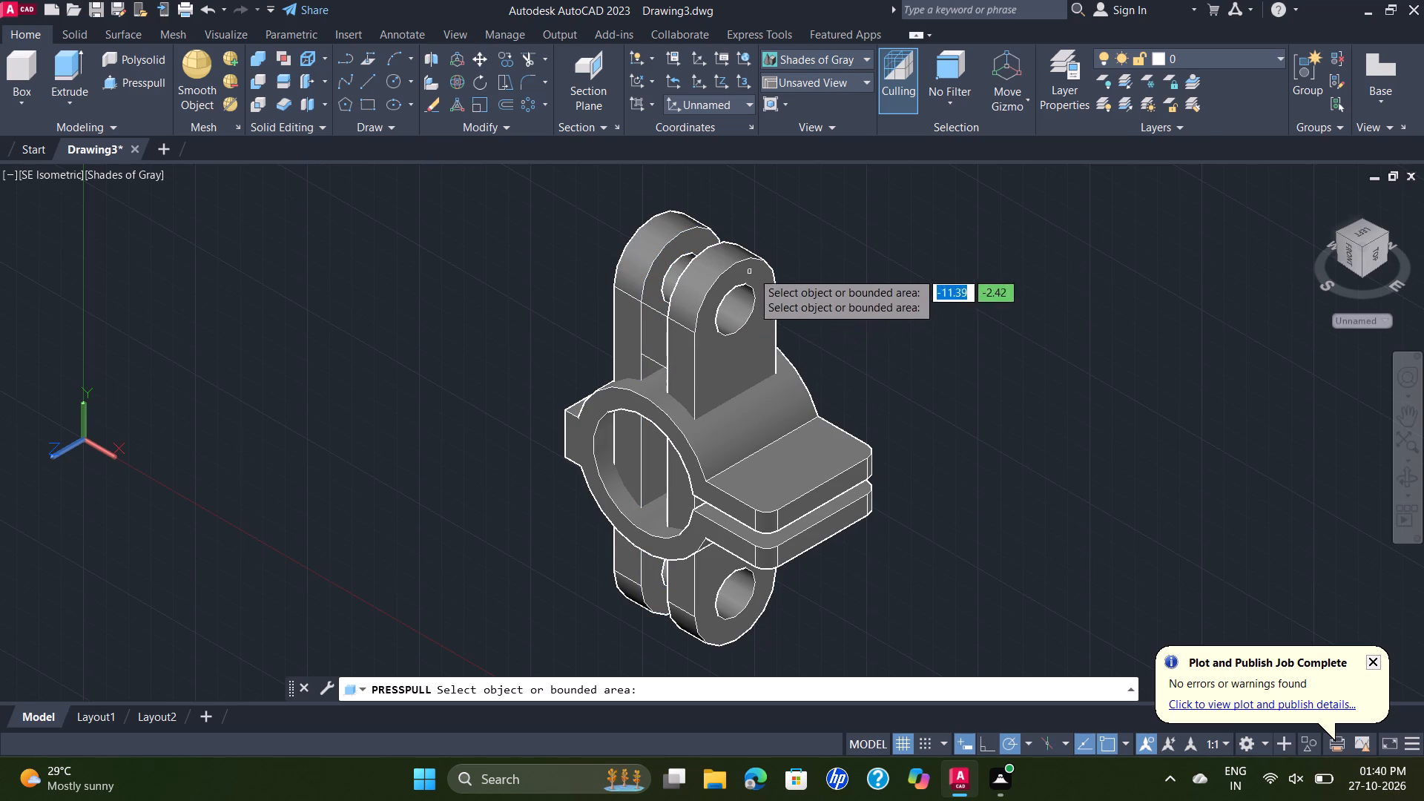
key(Escape)
click(847, 210)
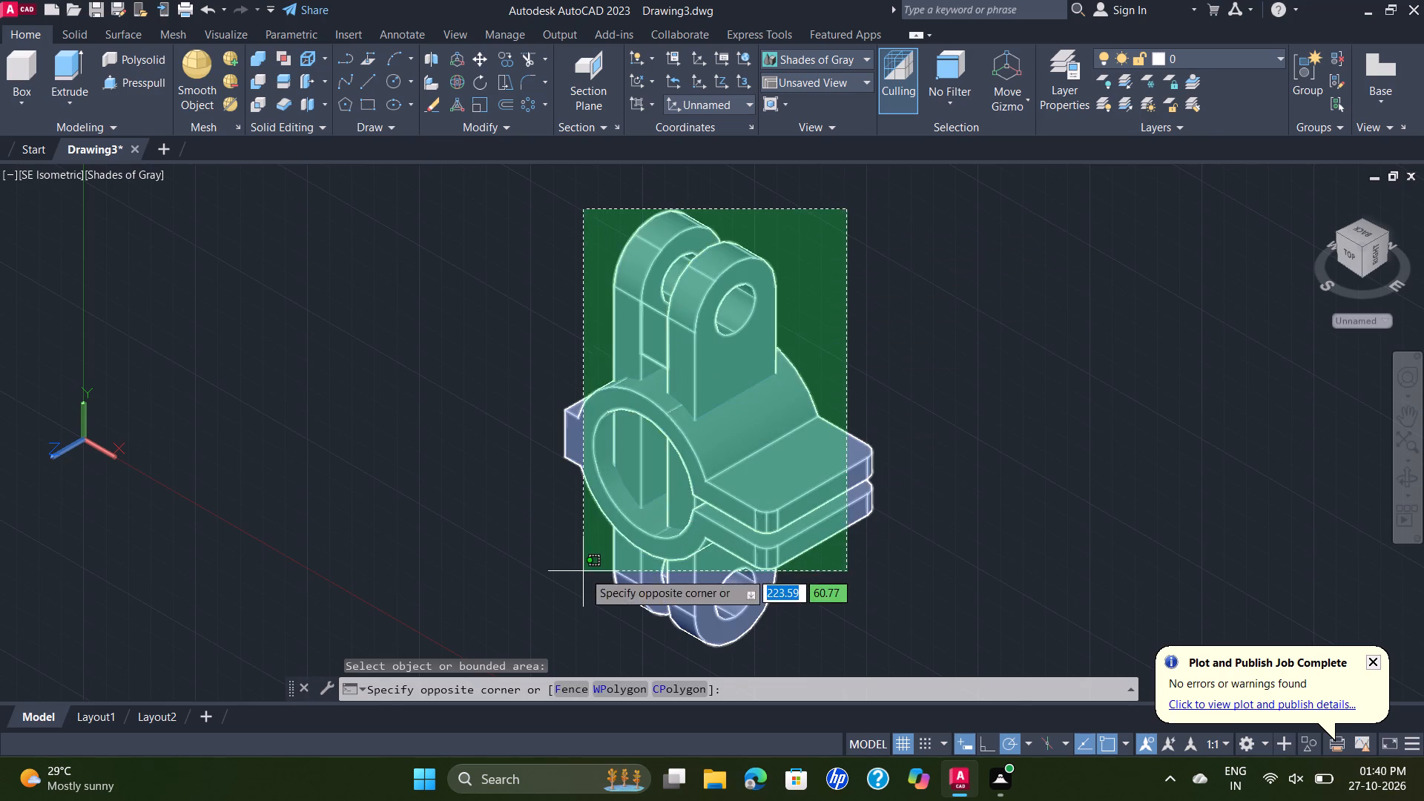
click(584, 572)
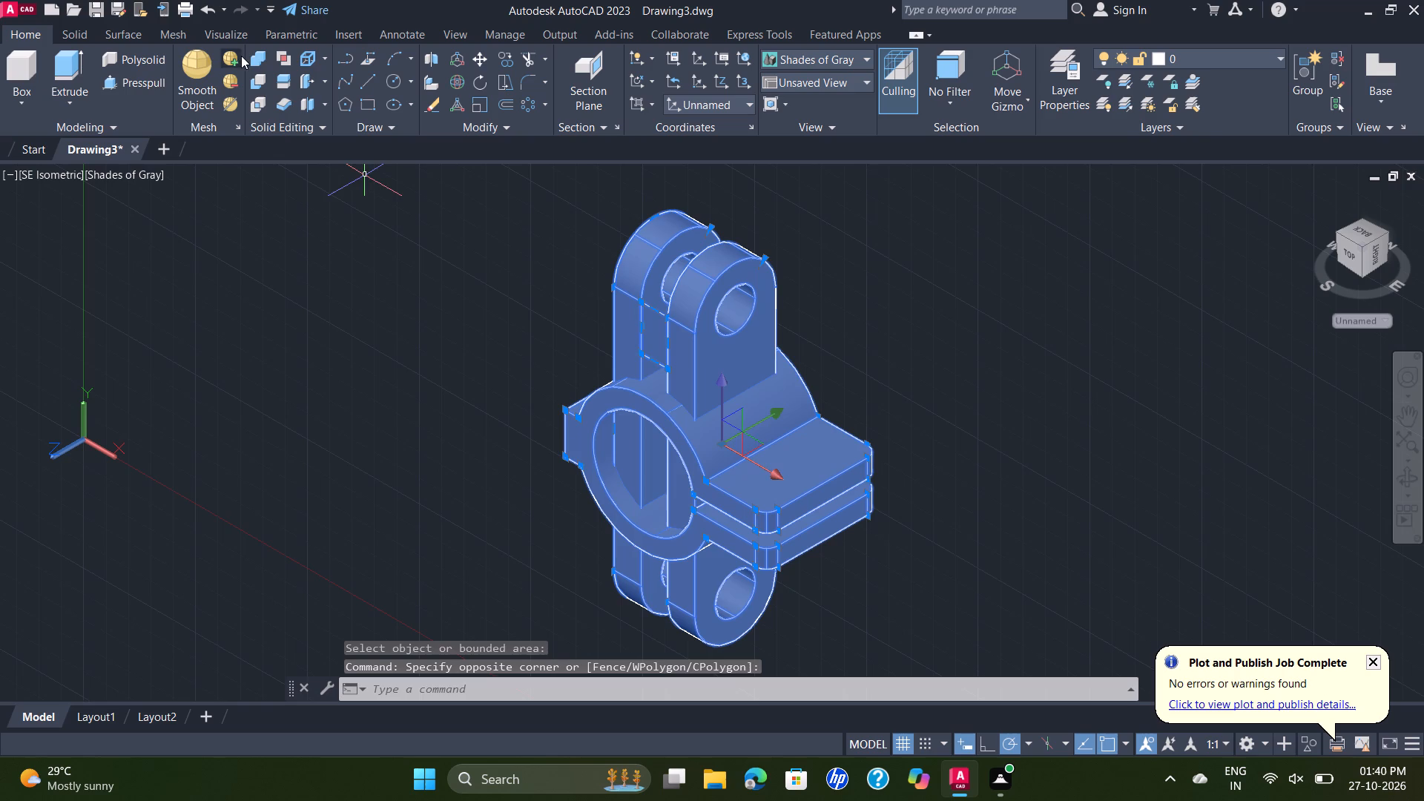
click(253, 56)
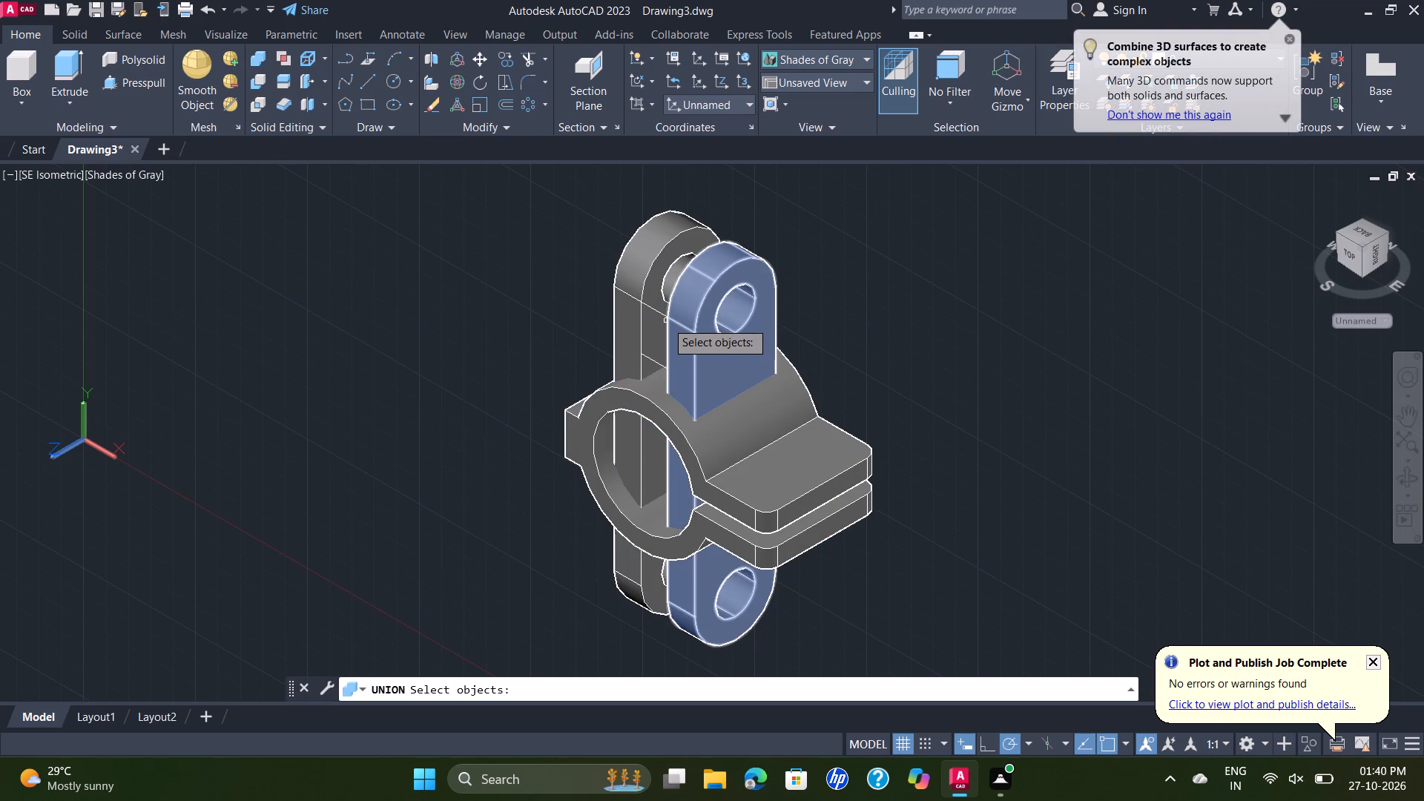
click(817, 211)
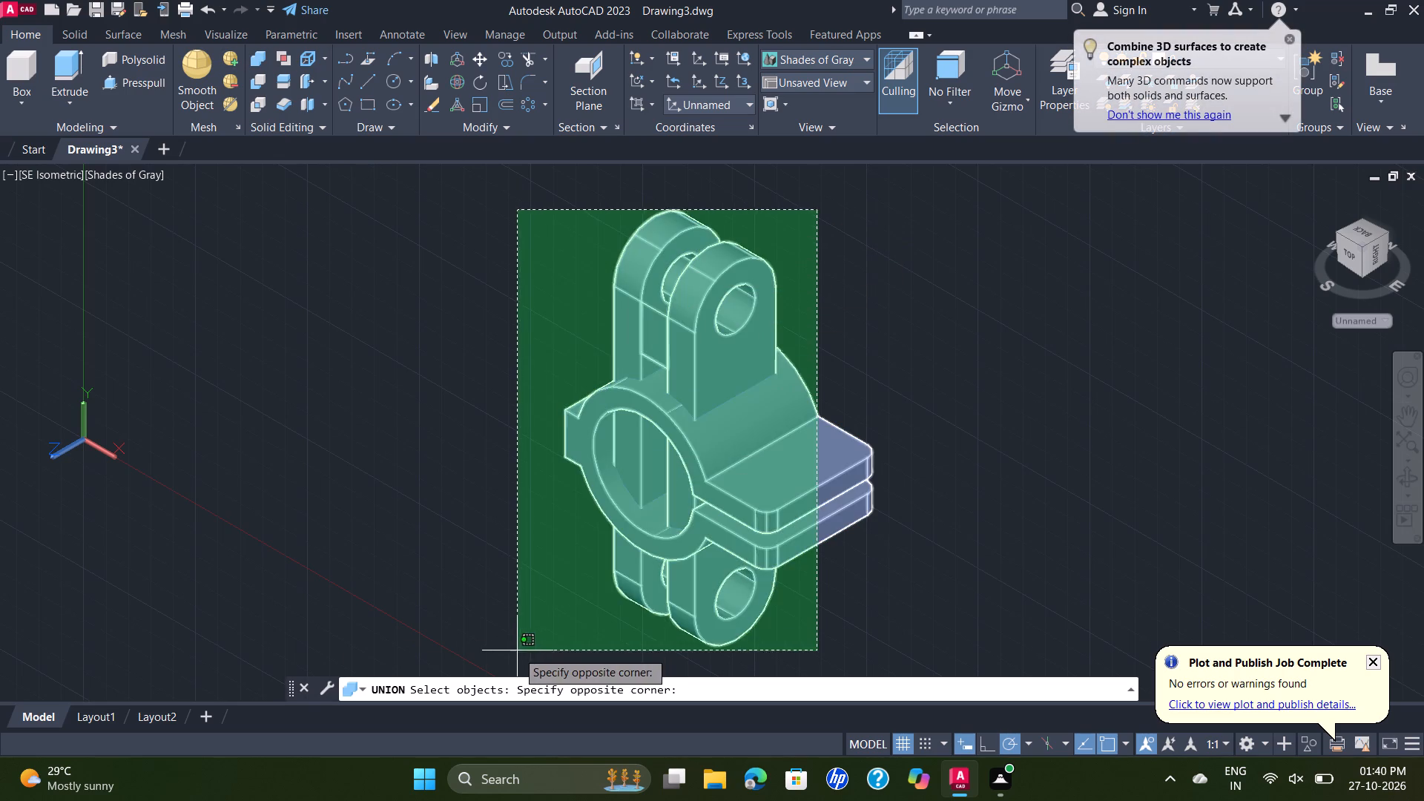
click(517, 651)
right_click(435, 482)
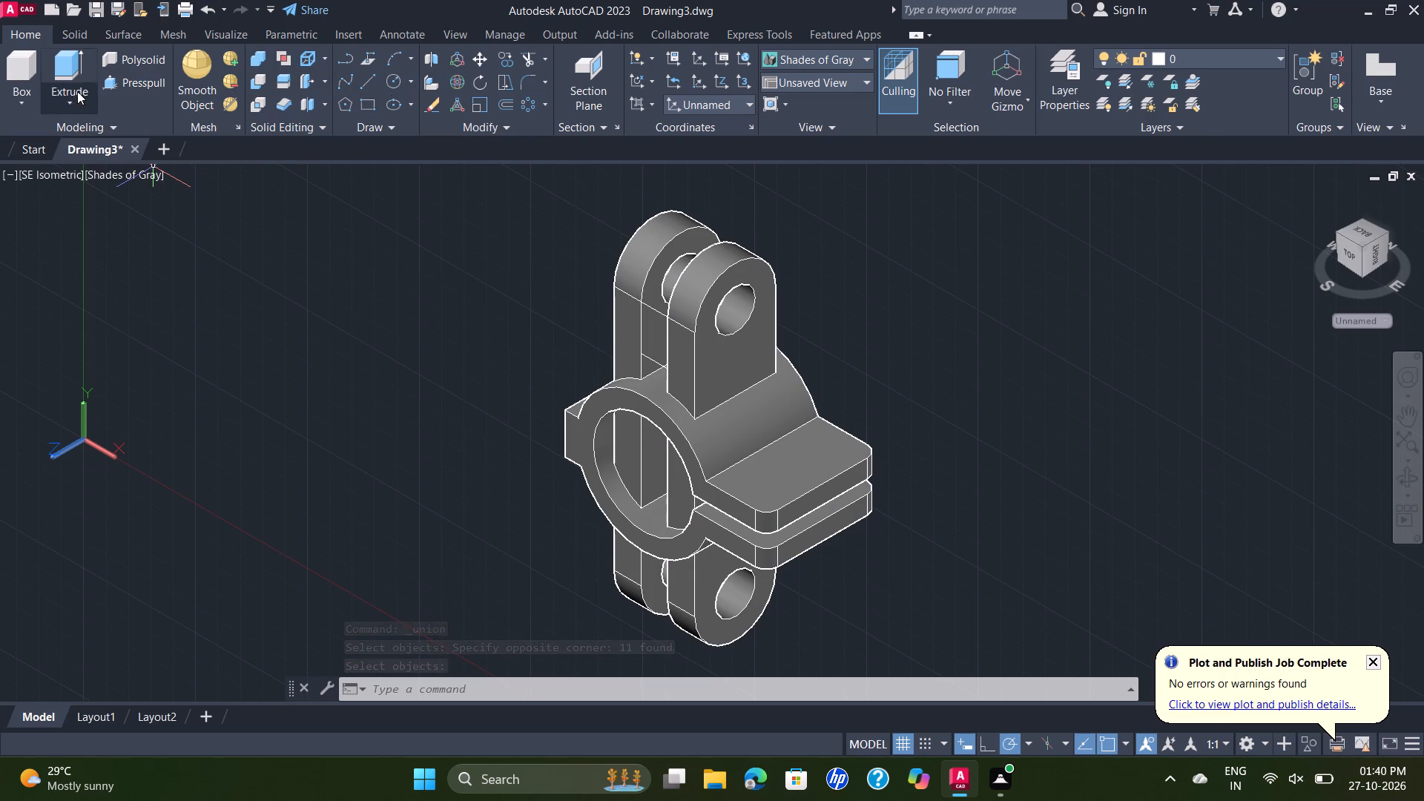
Presspull the rectangular profile between the upper link plates through to the back edge of the right plate.
click(151, 77)
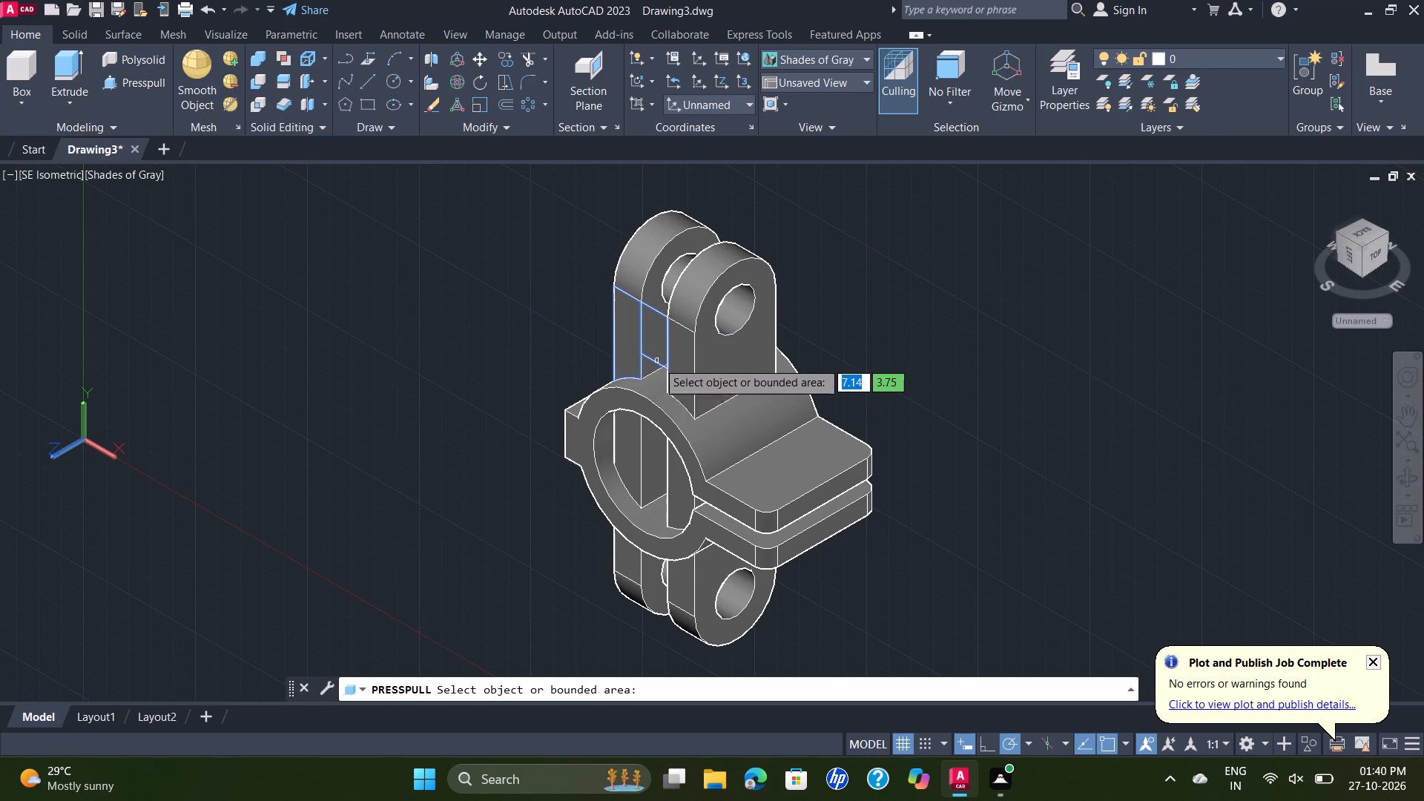
click(658, 361)
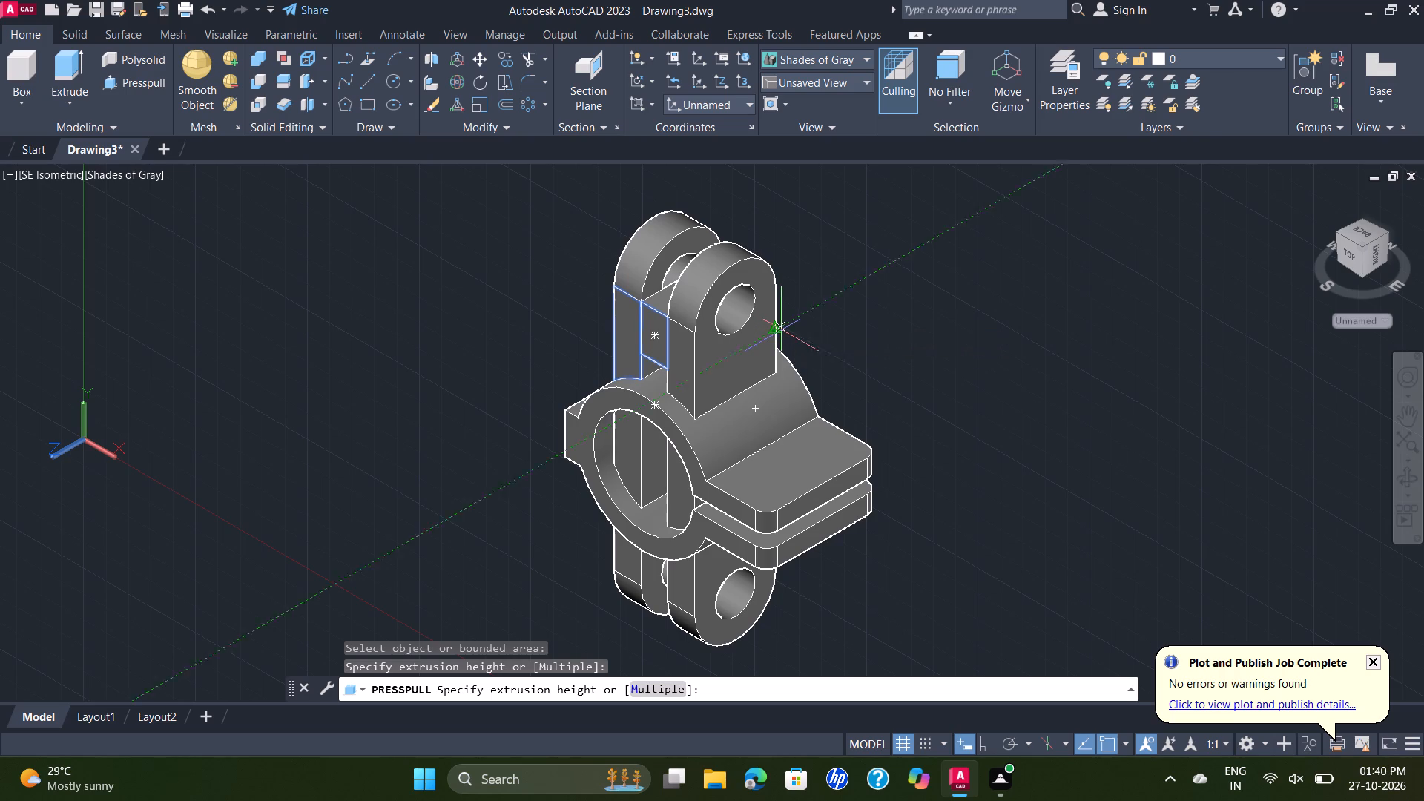
click(776, 329)
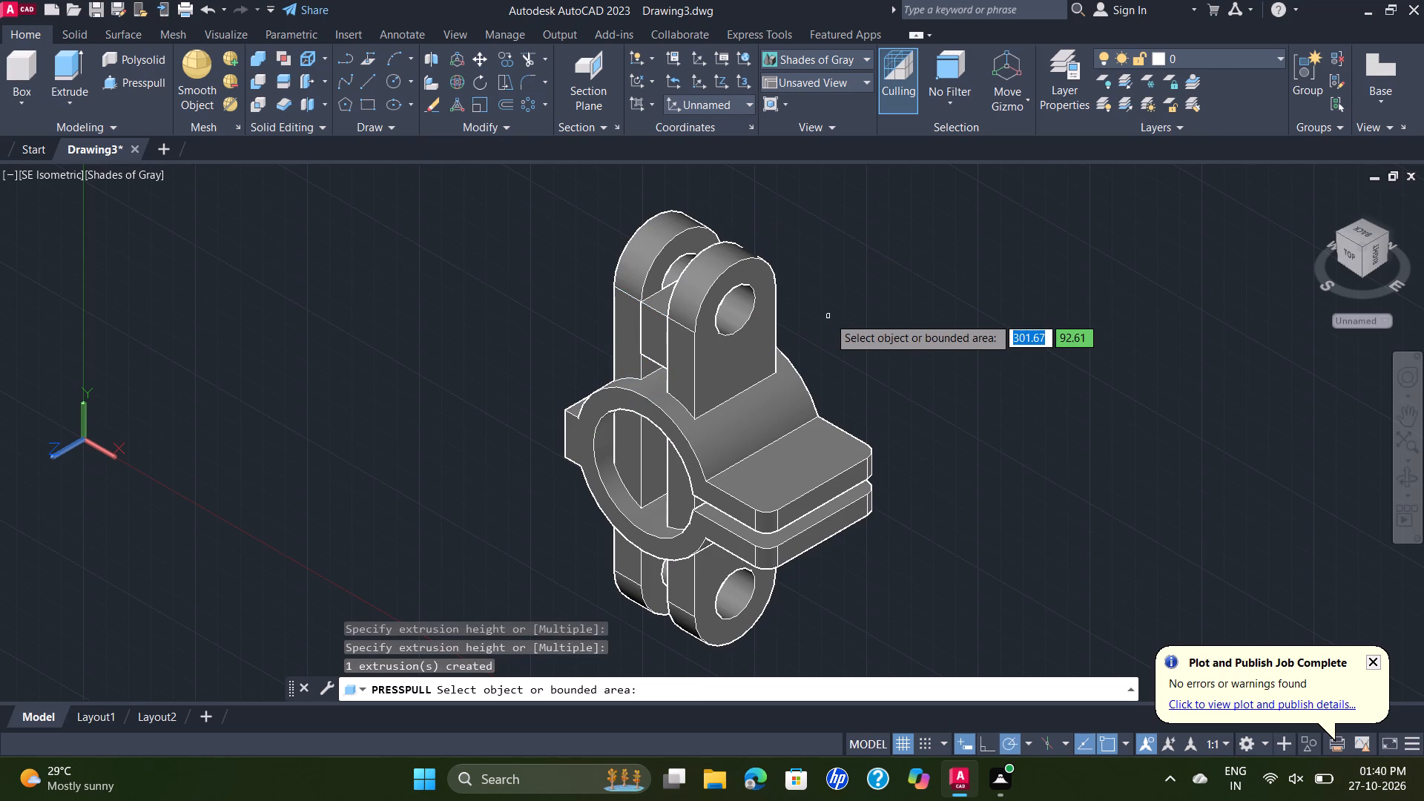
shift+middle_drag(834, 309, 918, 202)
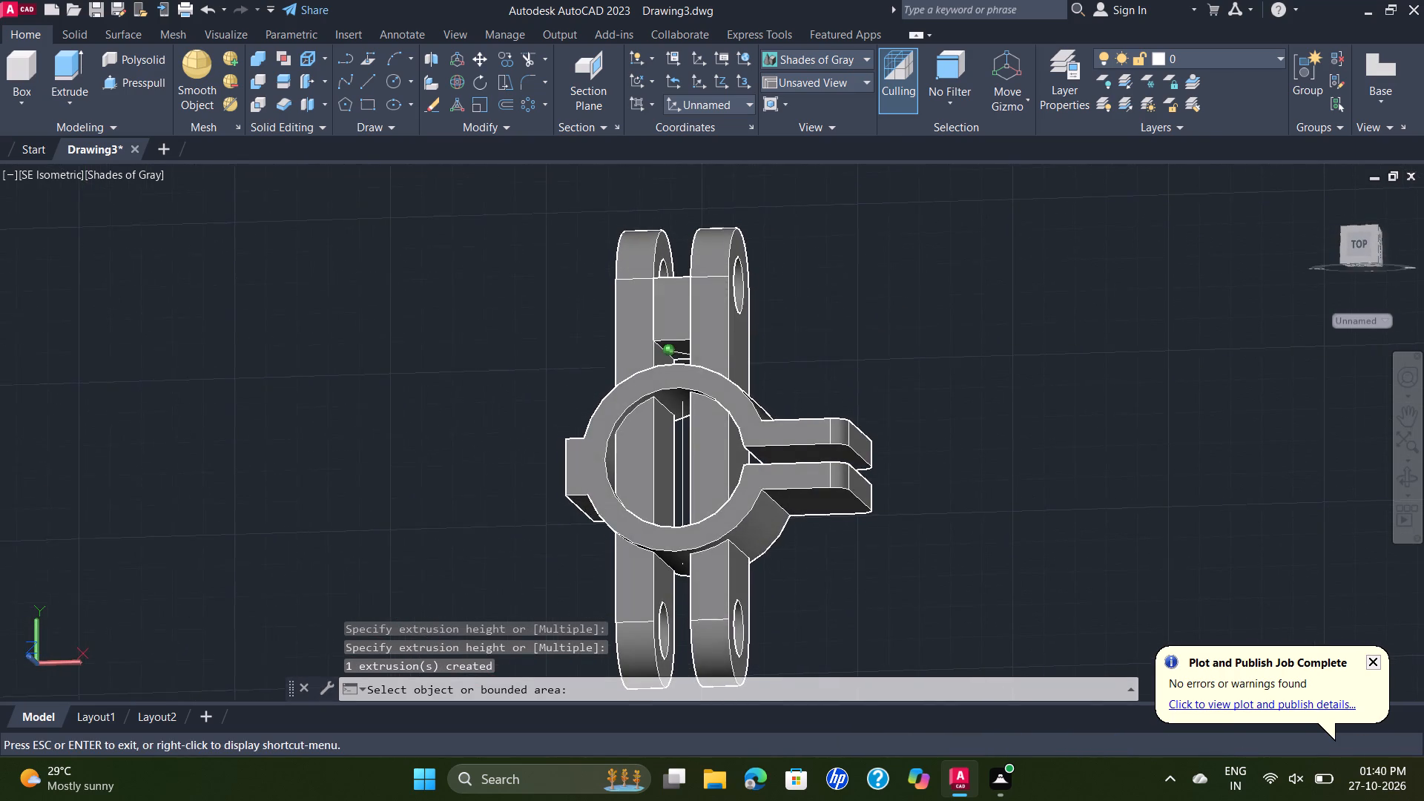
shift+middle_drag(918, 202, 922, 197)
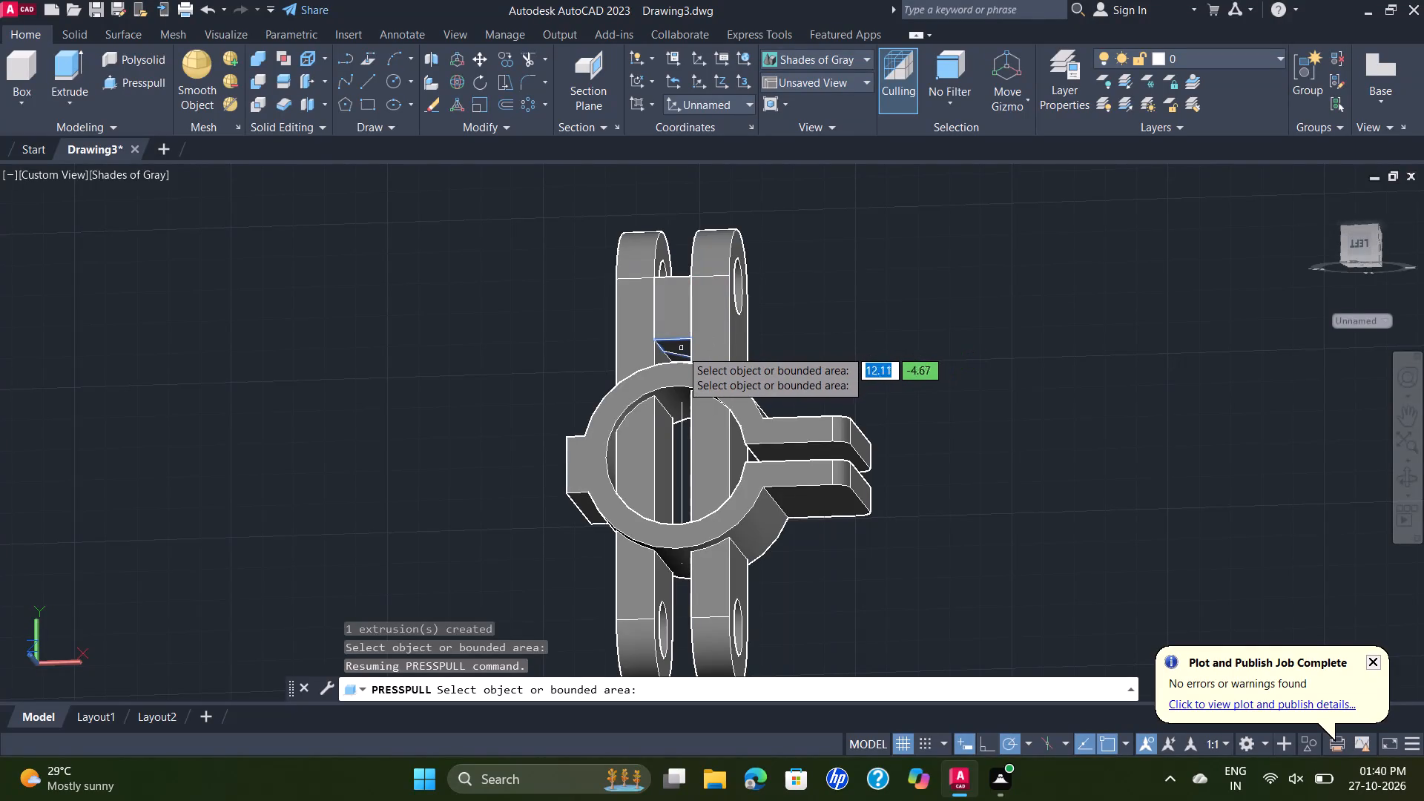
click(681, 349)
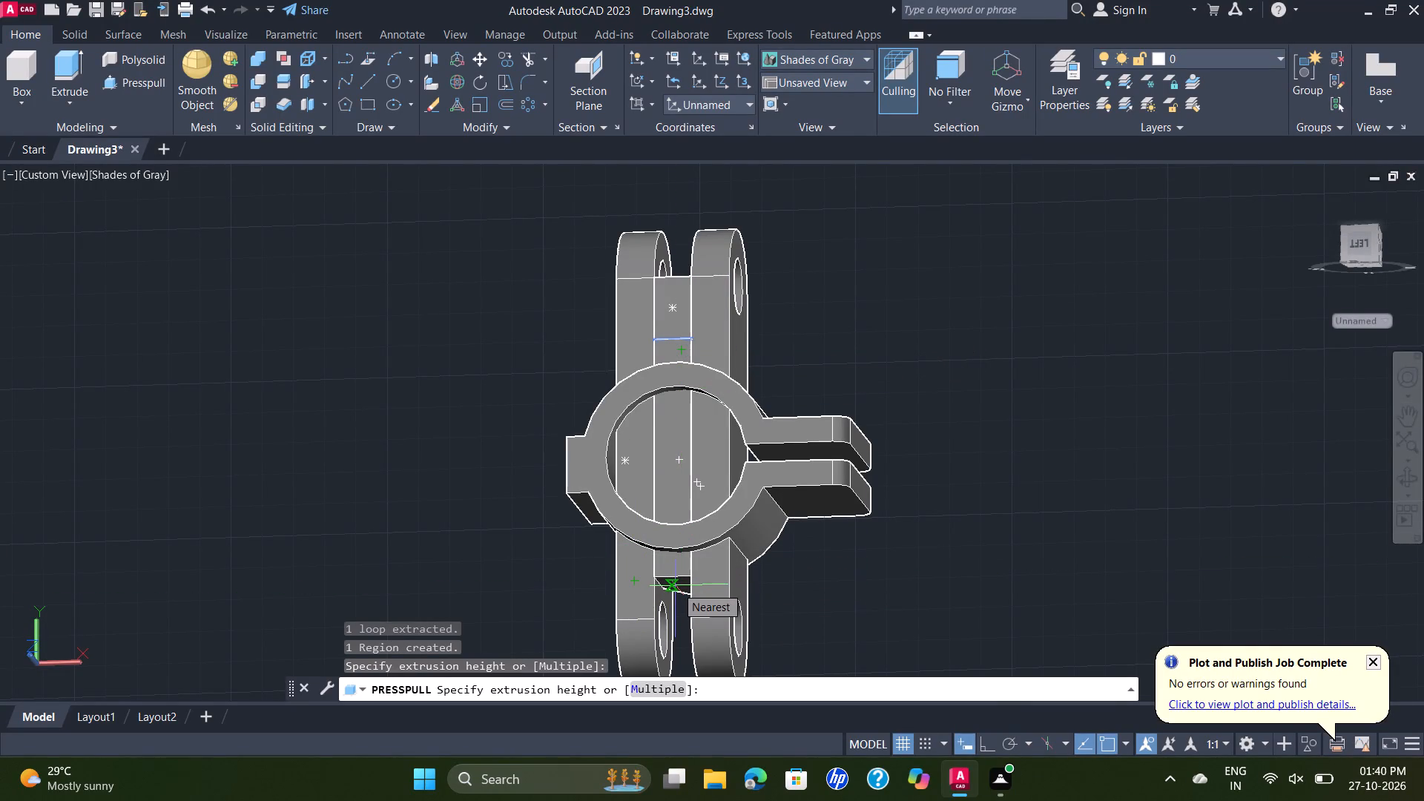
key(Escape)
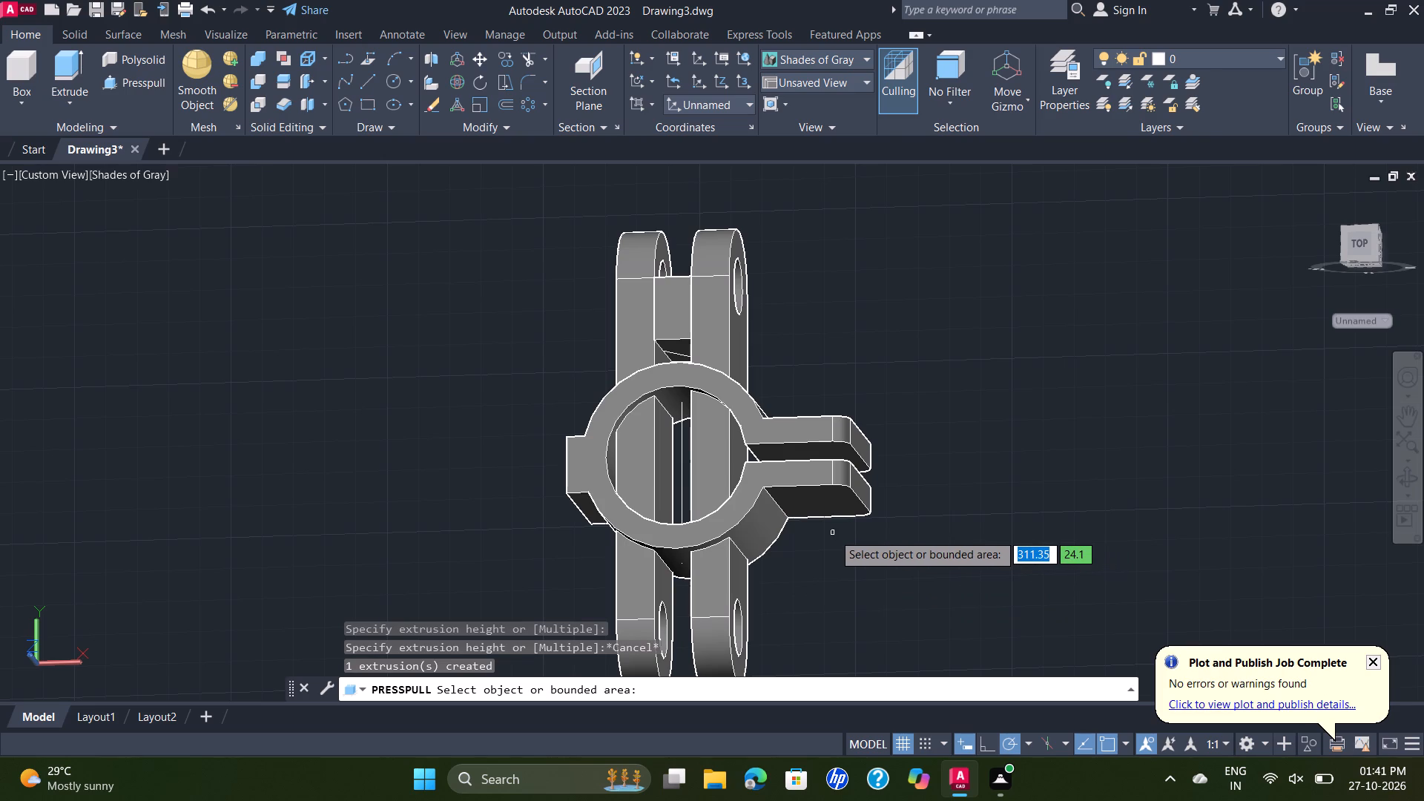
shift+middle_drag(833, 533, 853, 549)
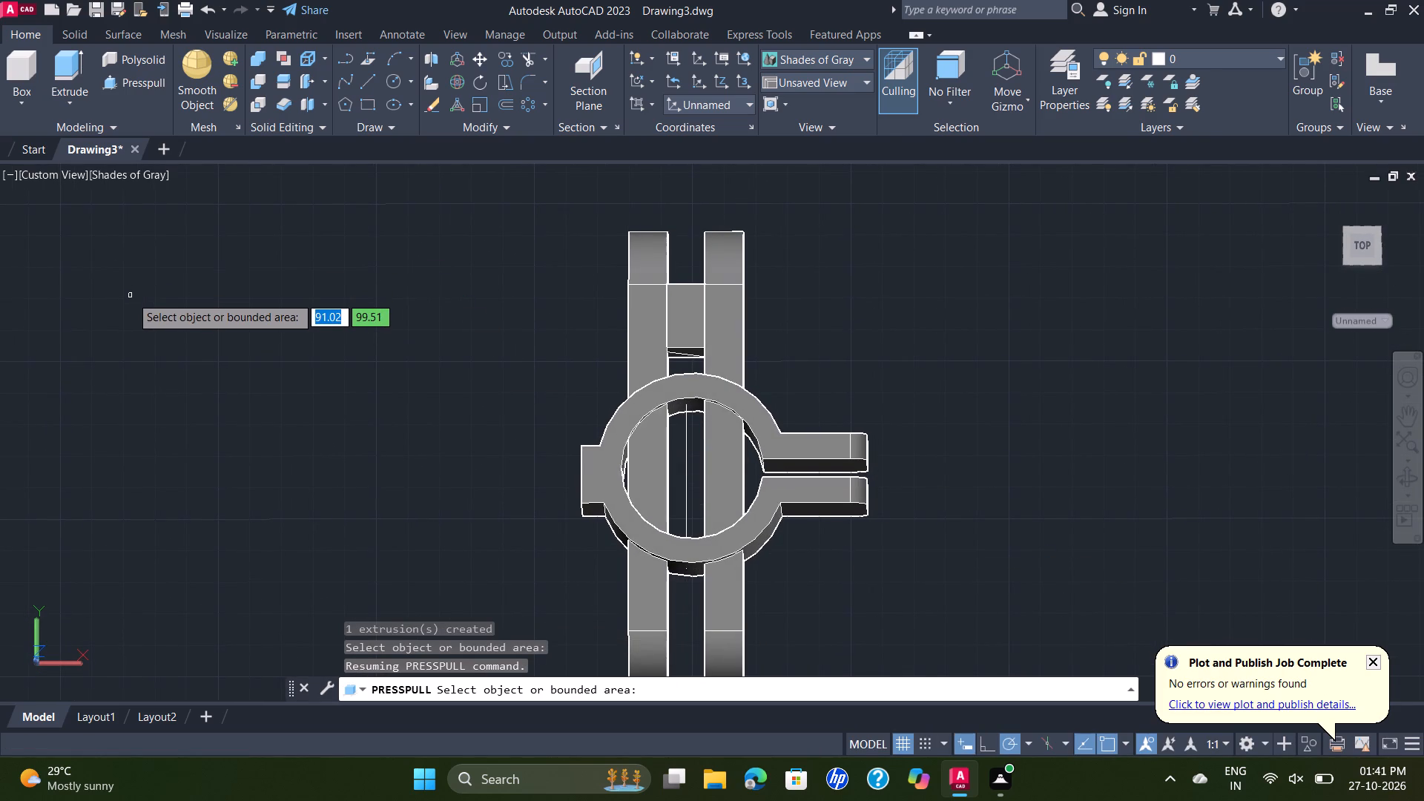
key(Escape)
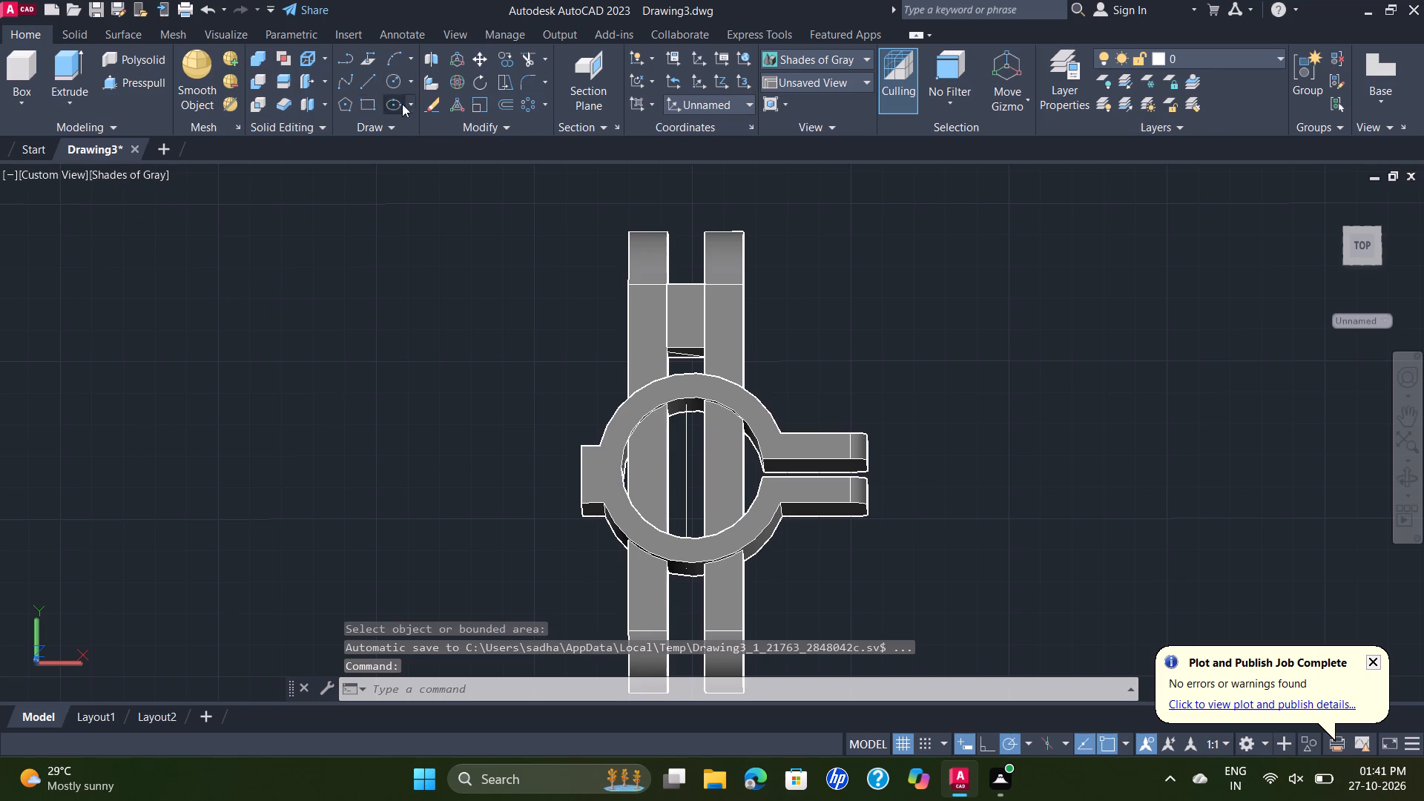
Draw a 20-unit line upward from the left link plate's inner edge at the base of its lower rounded end.
click(370, 82)
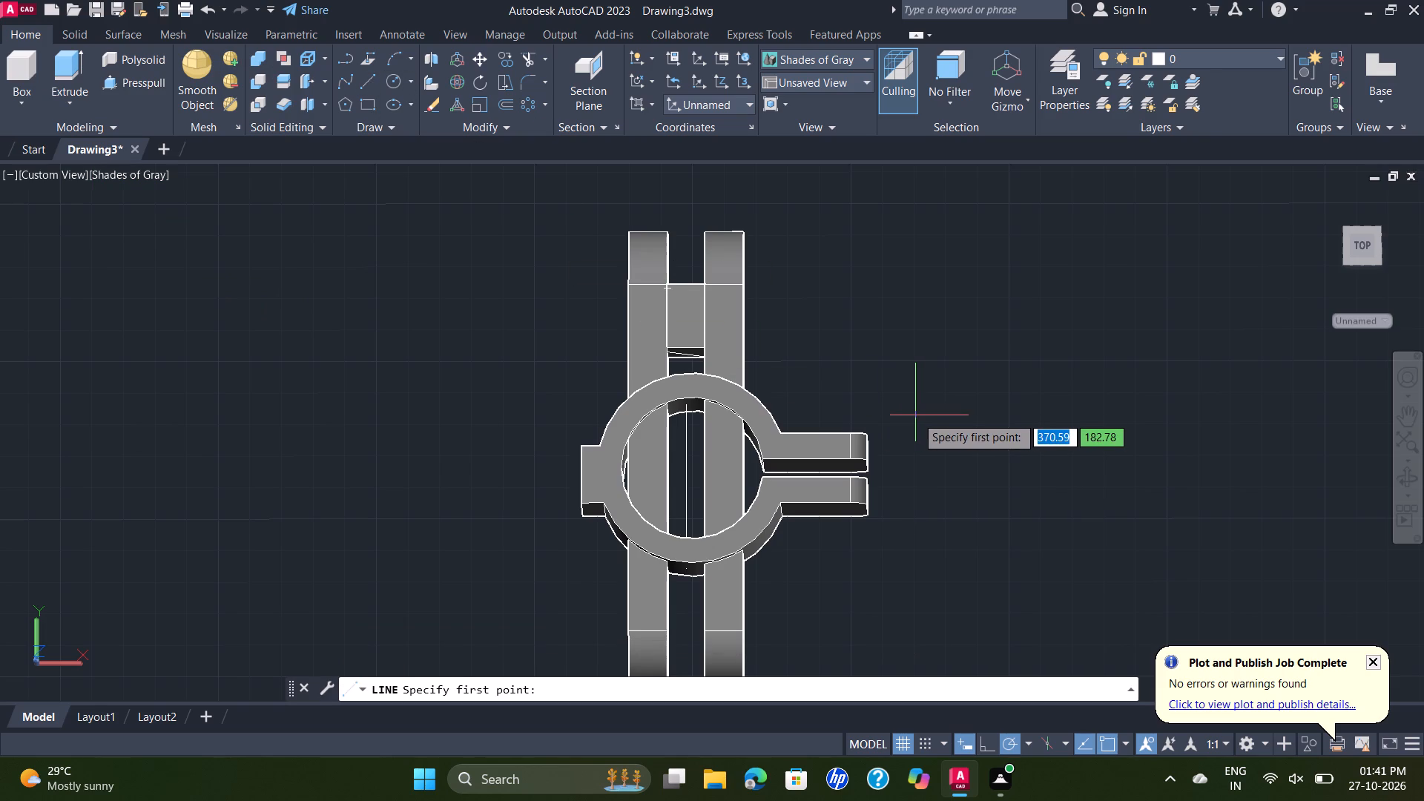
shift+middle_drag(916, 416, 899, 422)
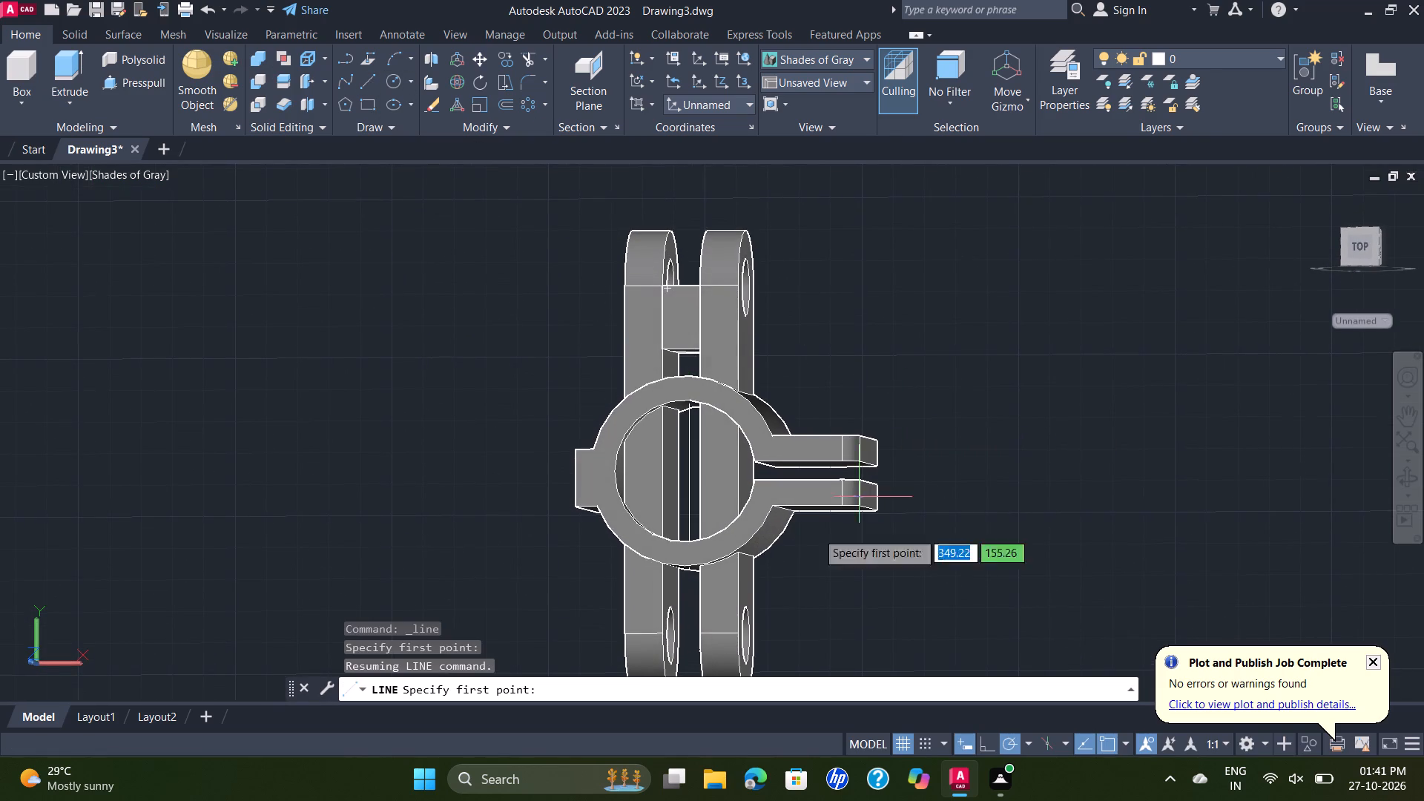
click(662, 630)
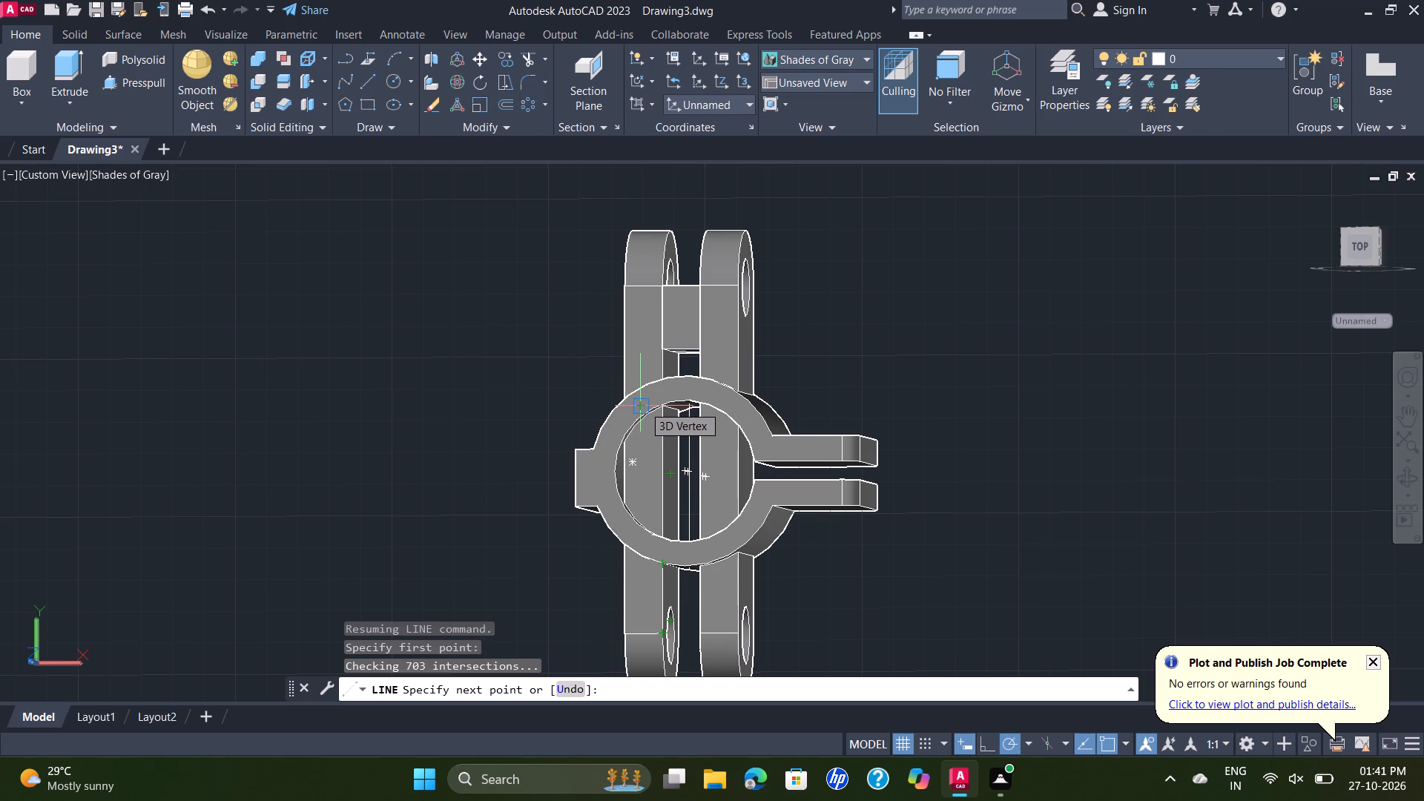
text(20)
key(Return)
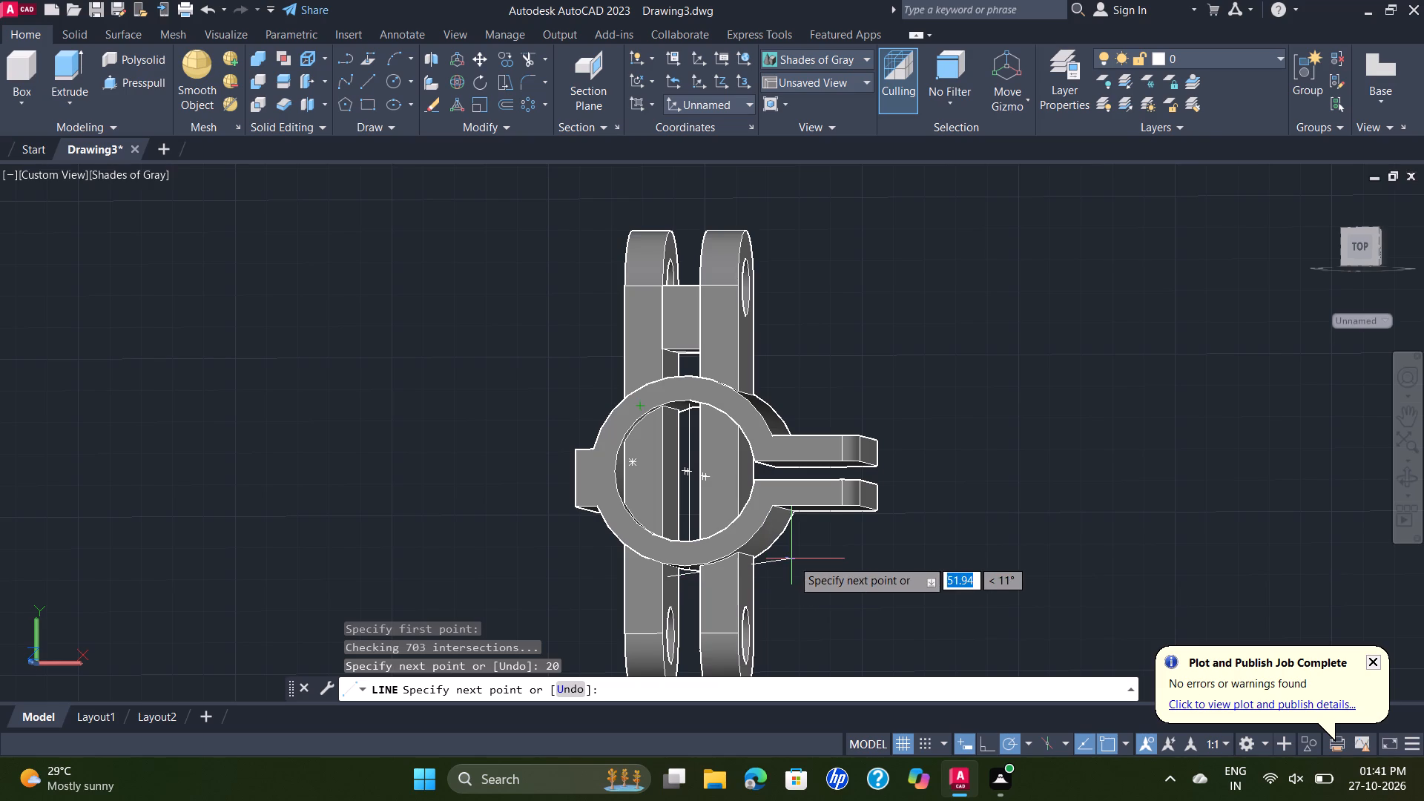
key(Escape)
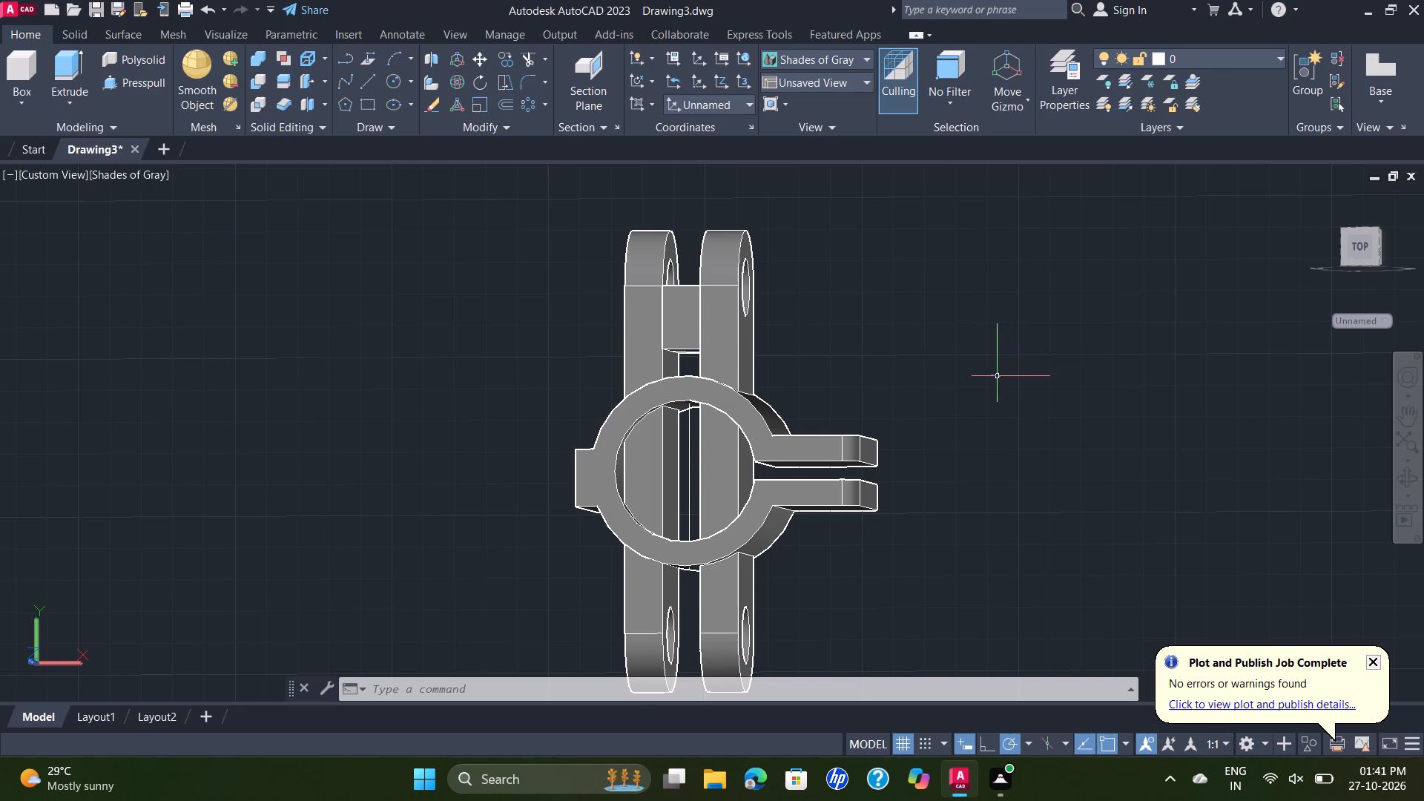
Presspull the underside of the upper block down between the link plates to the base of their lower rounded ends.
scroll(930, 491, down, 1)
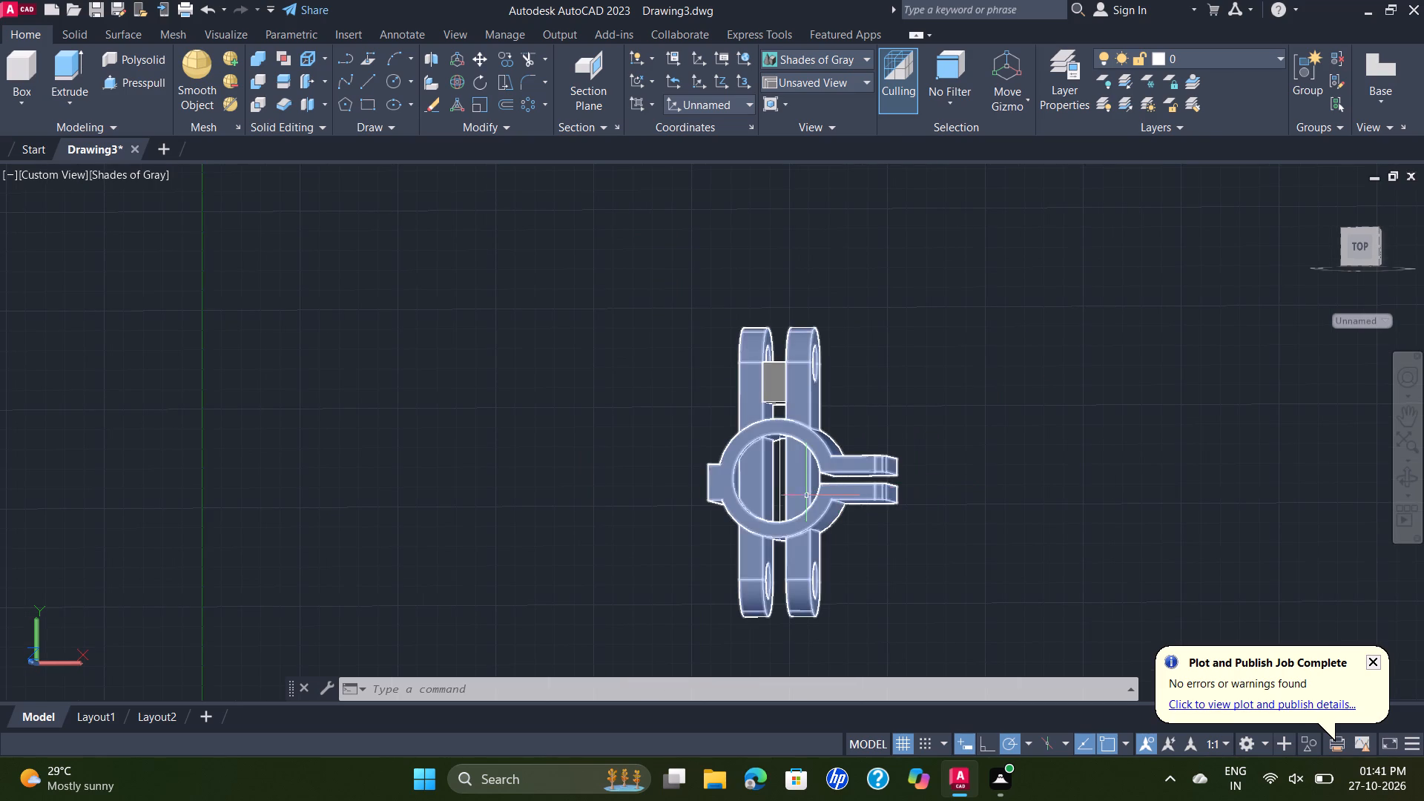
click(139, 88)
scroll(756, 423, up, 2)
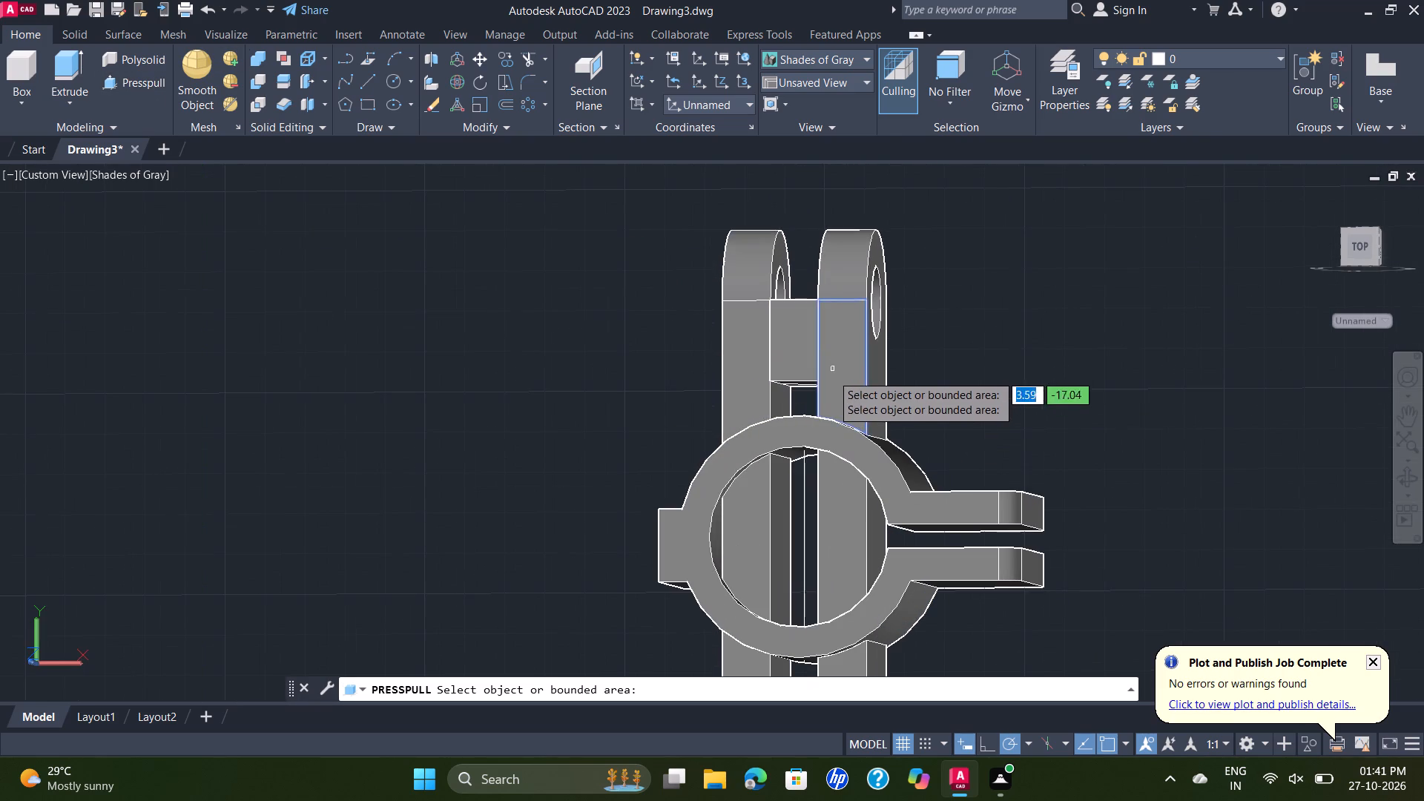
scroll(806, 389, up, 2)
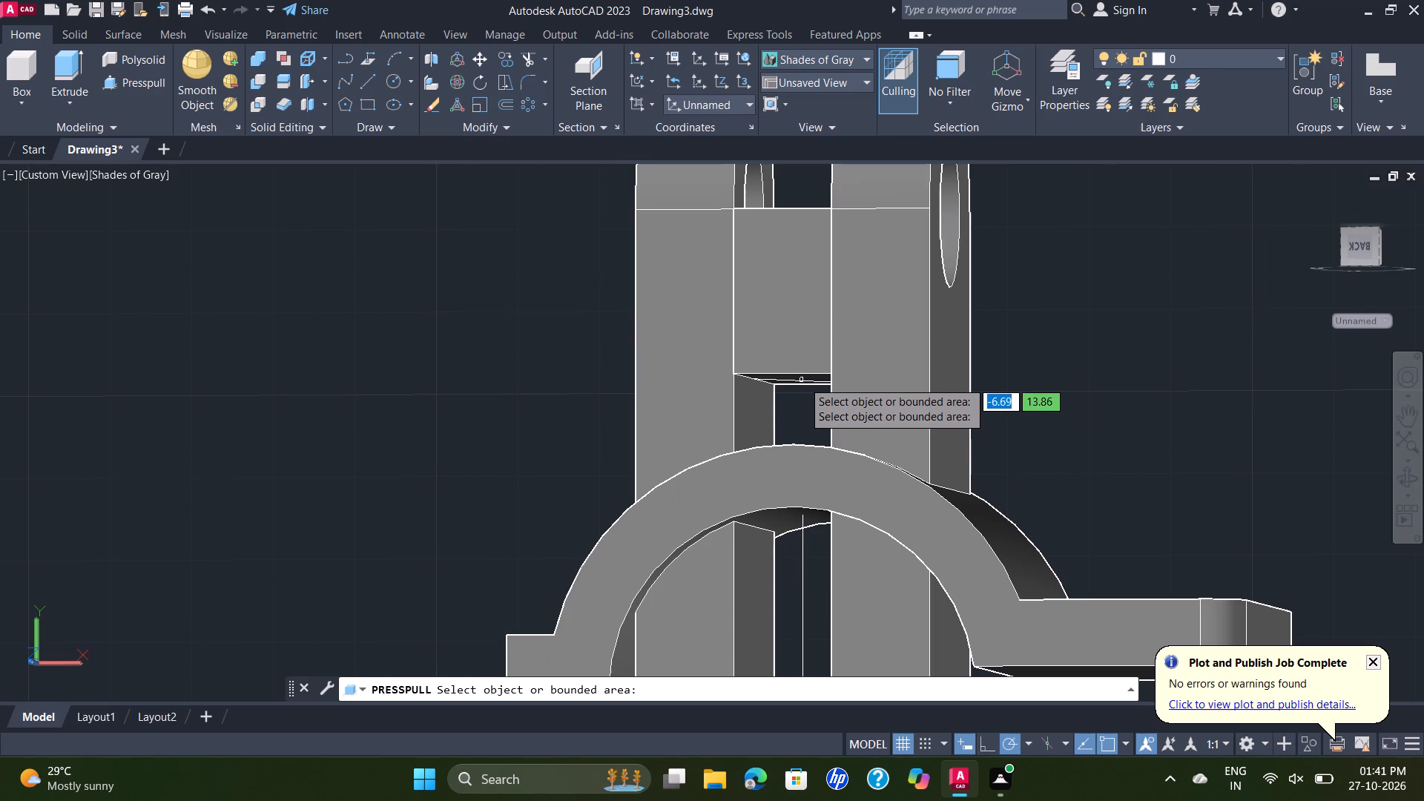
click(803, 379)
scroll(799, 487, down, 2)
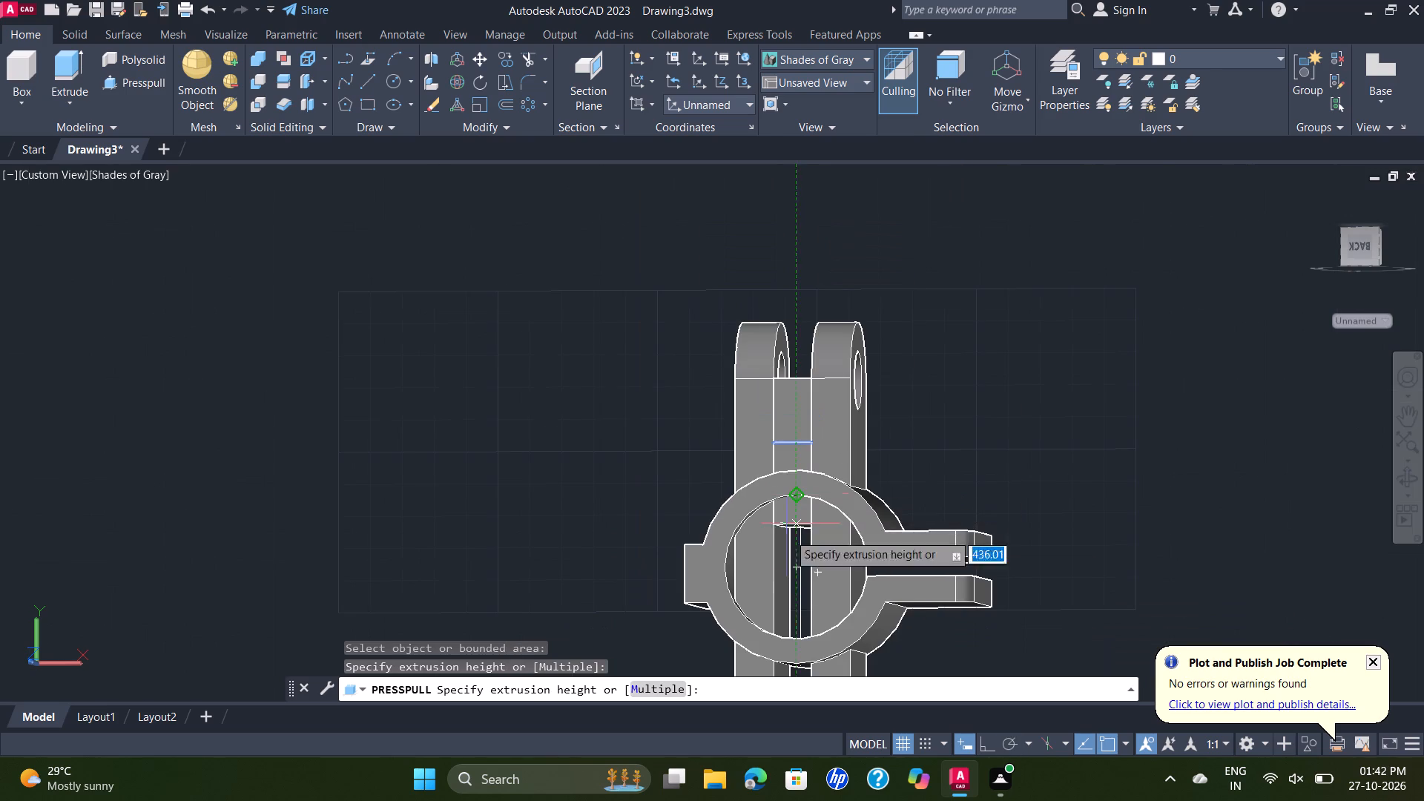
scroll(796, 609, down, 3)
middle_drag(797, 627, 794, 561)
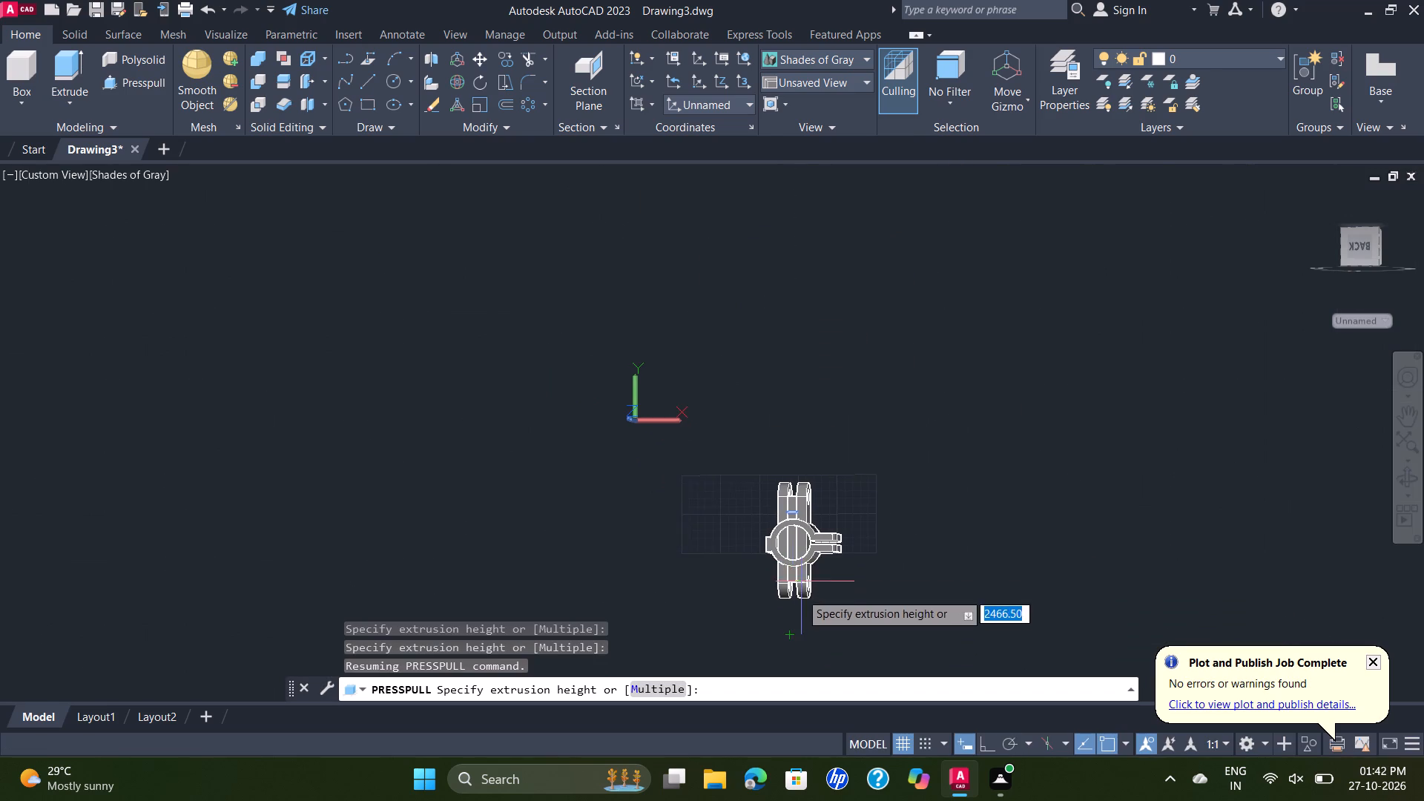
scroll(799, 598, up, 3)
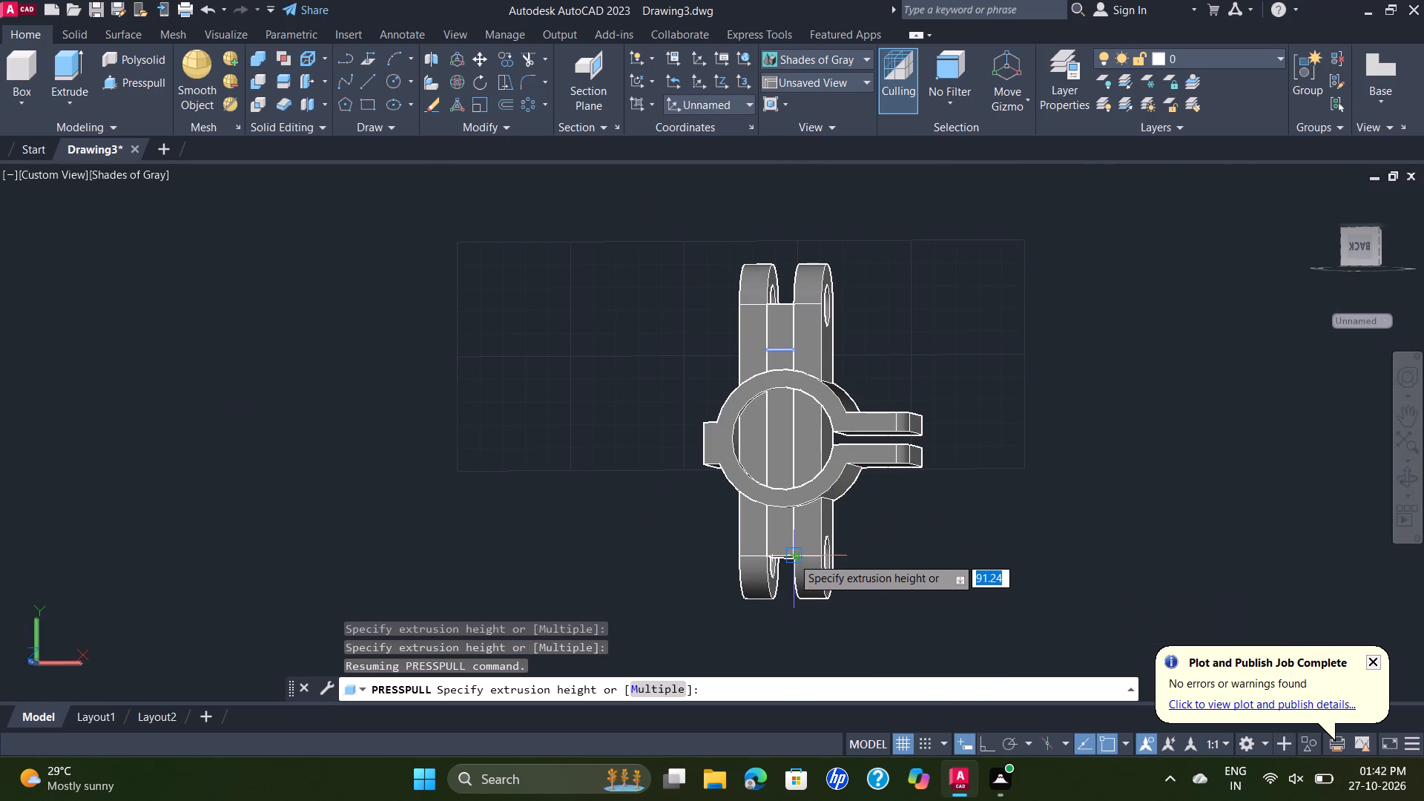
click(796, 556)
key(Escape)
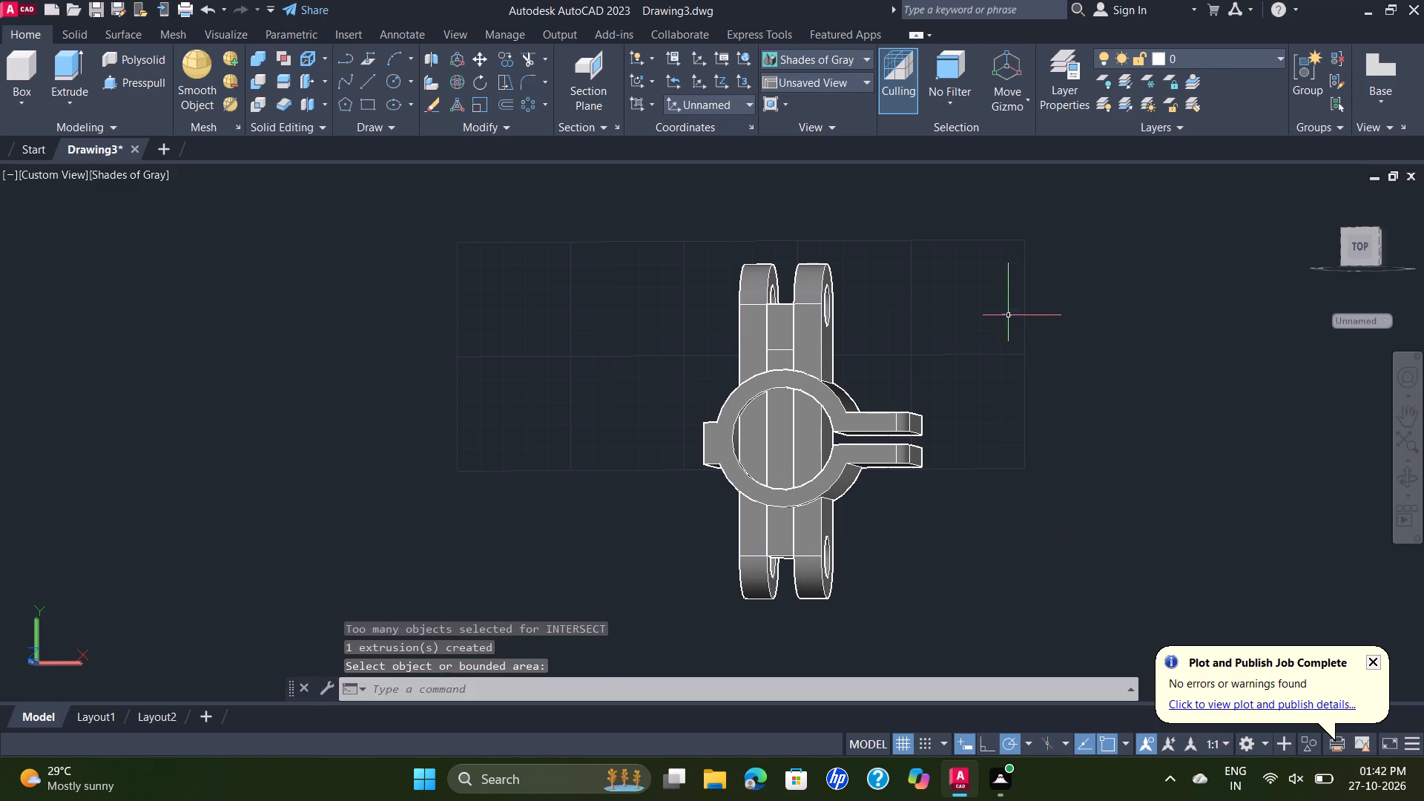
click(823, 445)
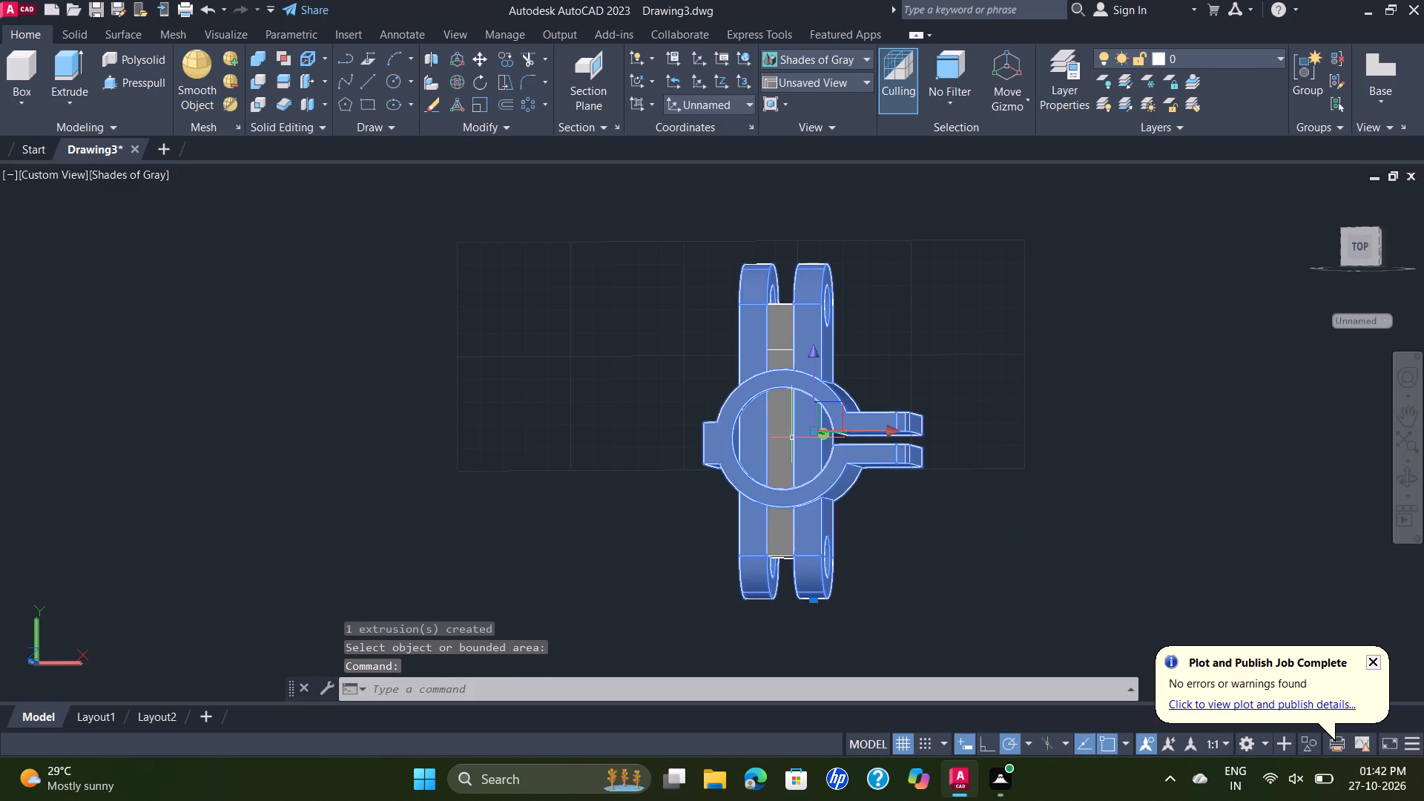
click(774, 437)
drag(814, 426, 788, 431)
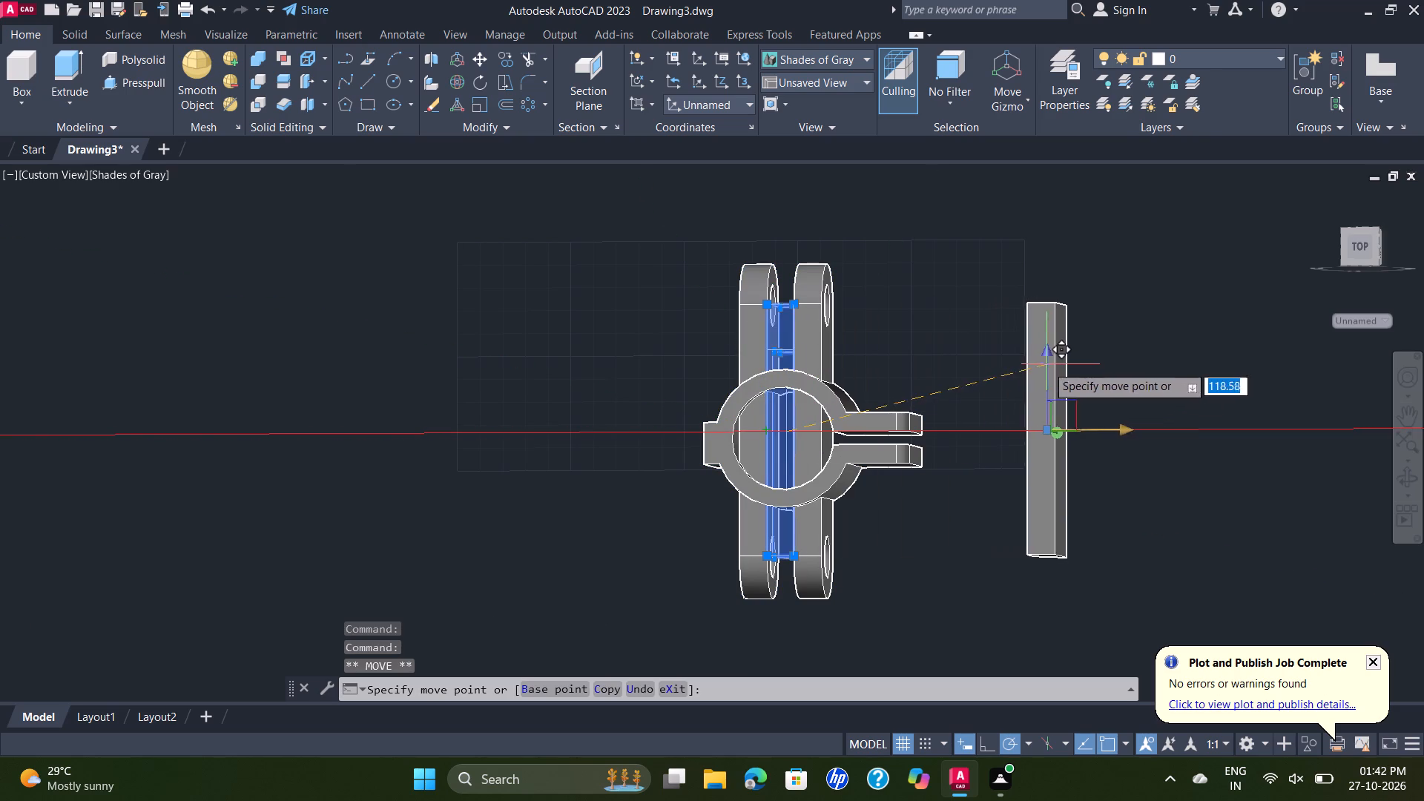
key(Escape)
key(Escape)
Presspull the upper block's front face backward through the plates, clearing the gap above the new long block.
middle_drag(941, 360, 847, 438)
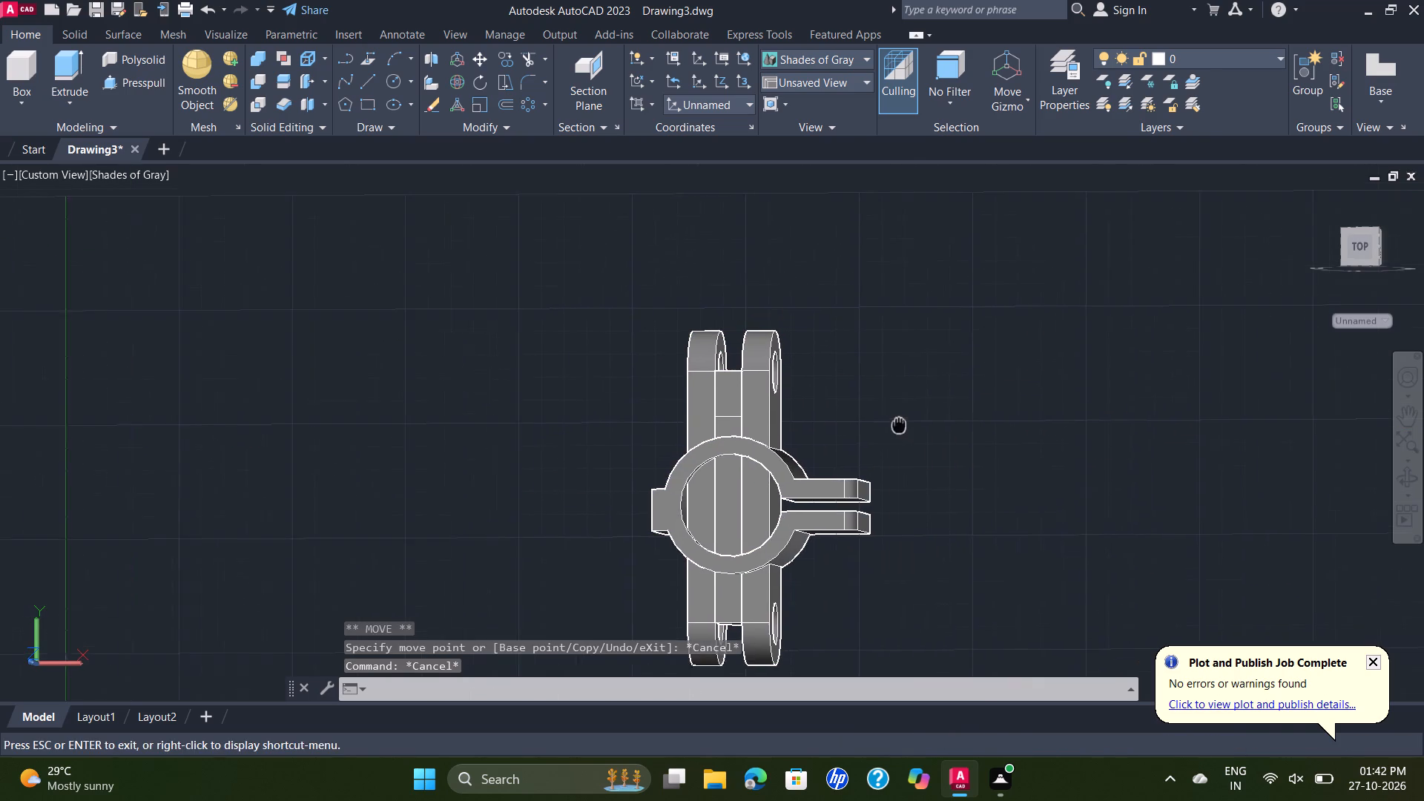
middle_drag(847, 438, 827, 443)
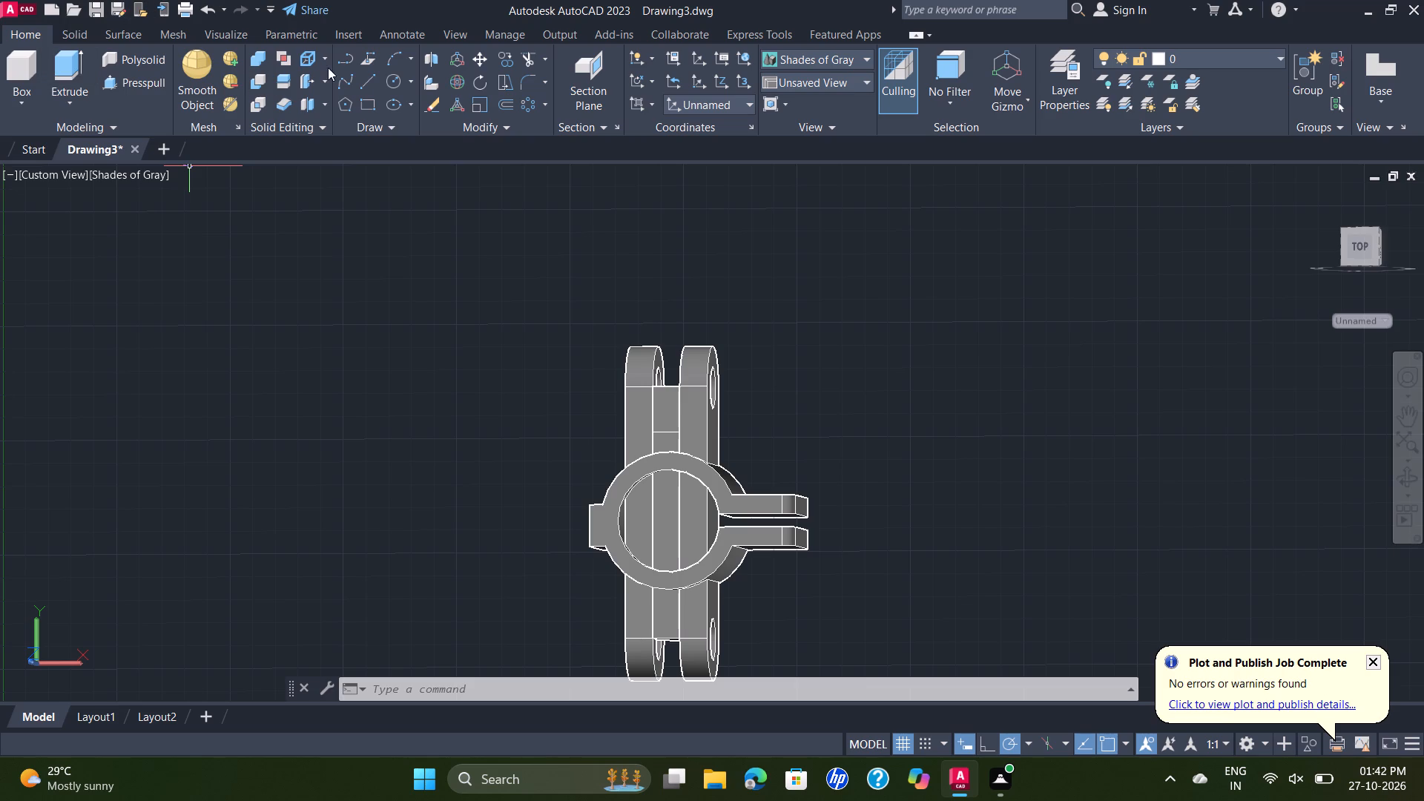
click(142, 88)
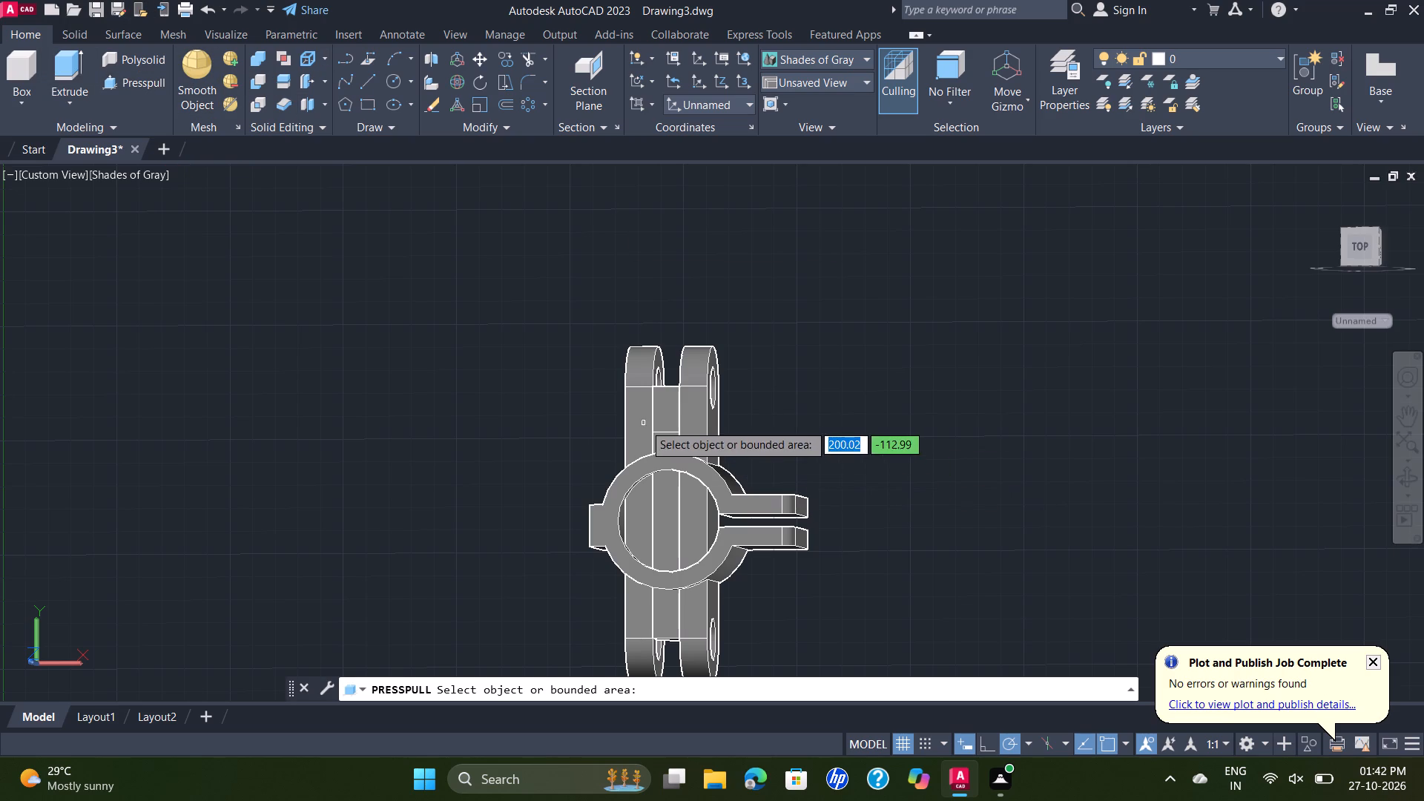
click(672, 412)
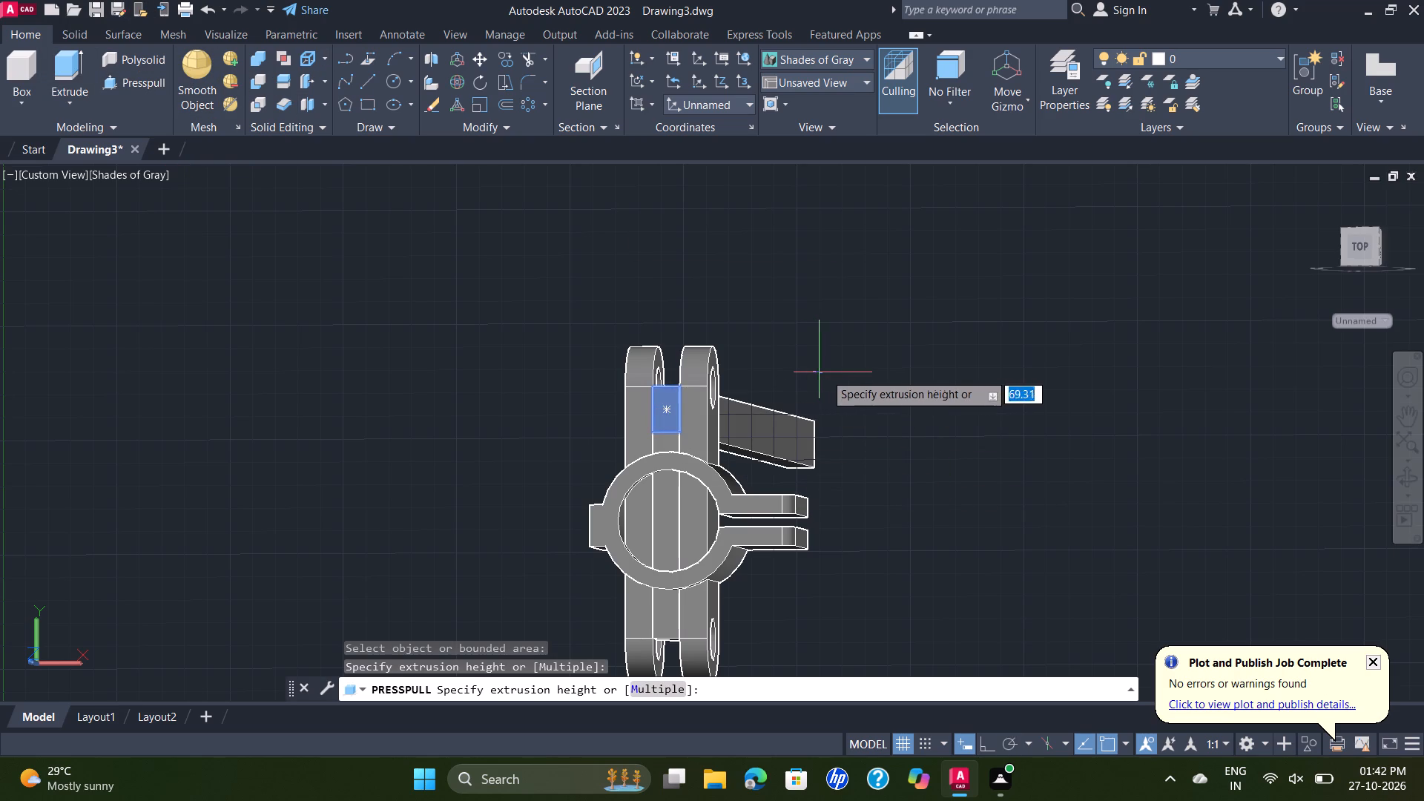
click(826, 373)
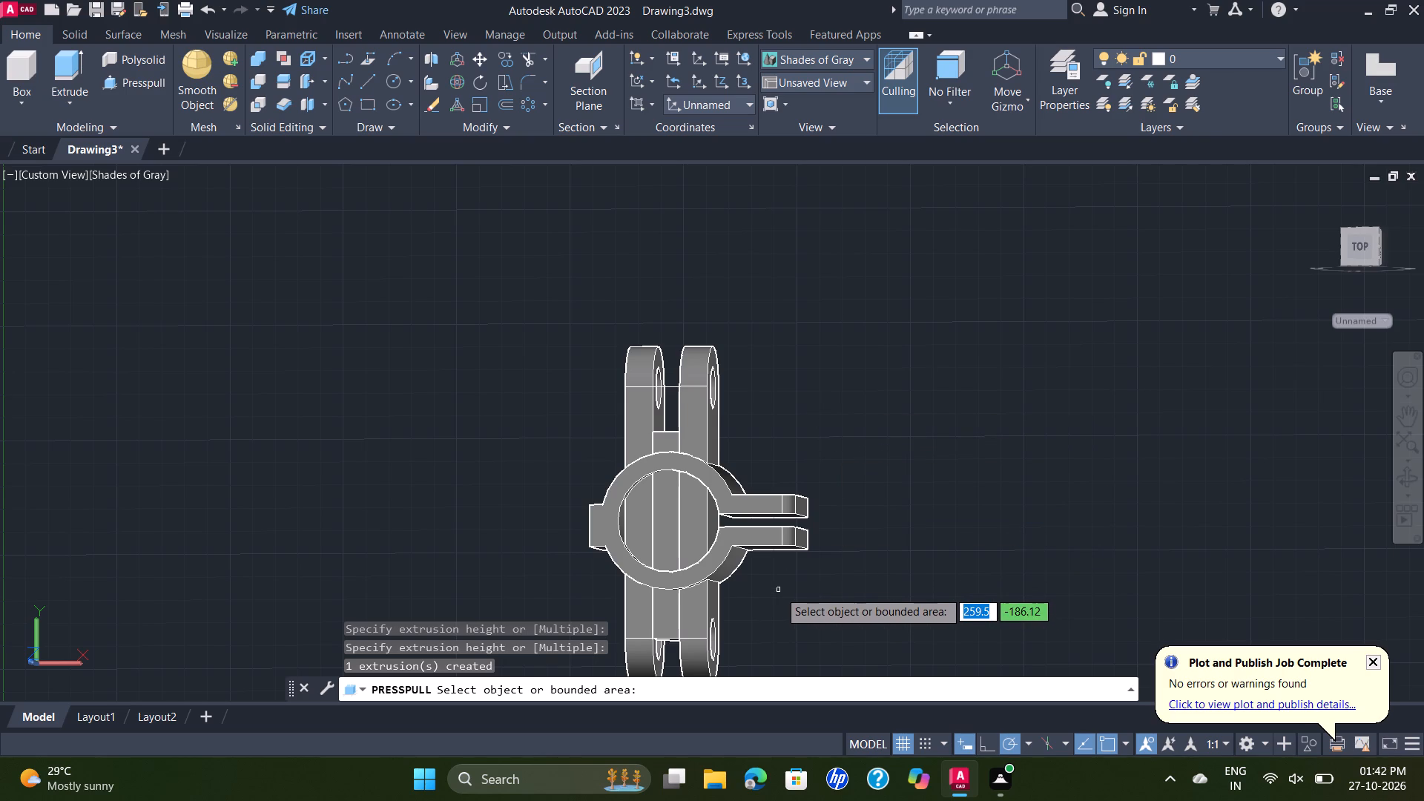
key(Escape)
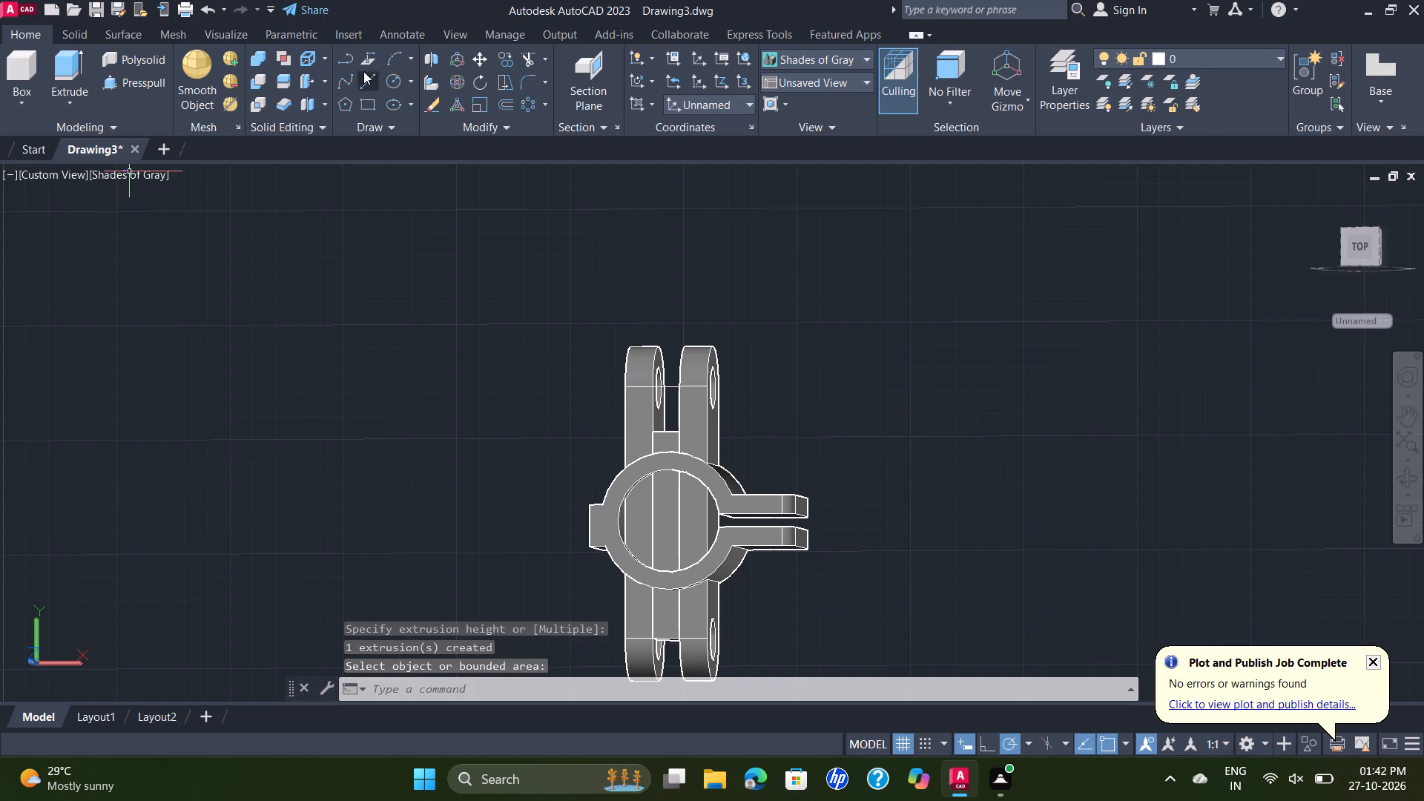
Draw a line from the left link plate's inner edge at the lower end of the long filler block.
click(366, 87)
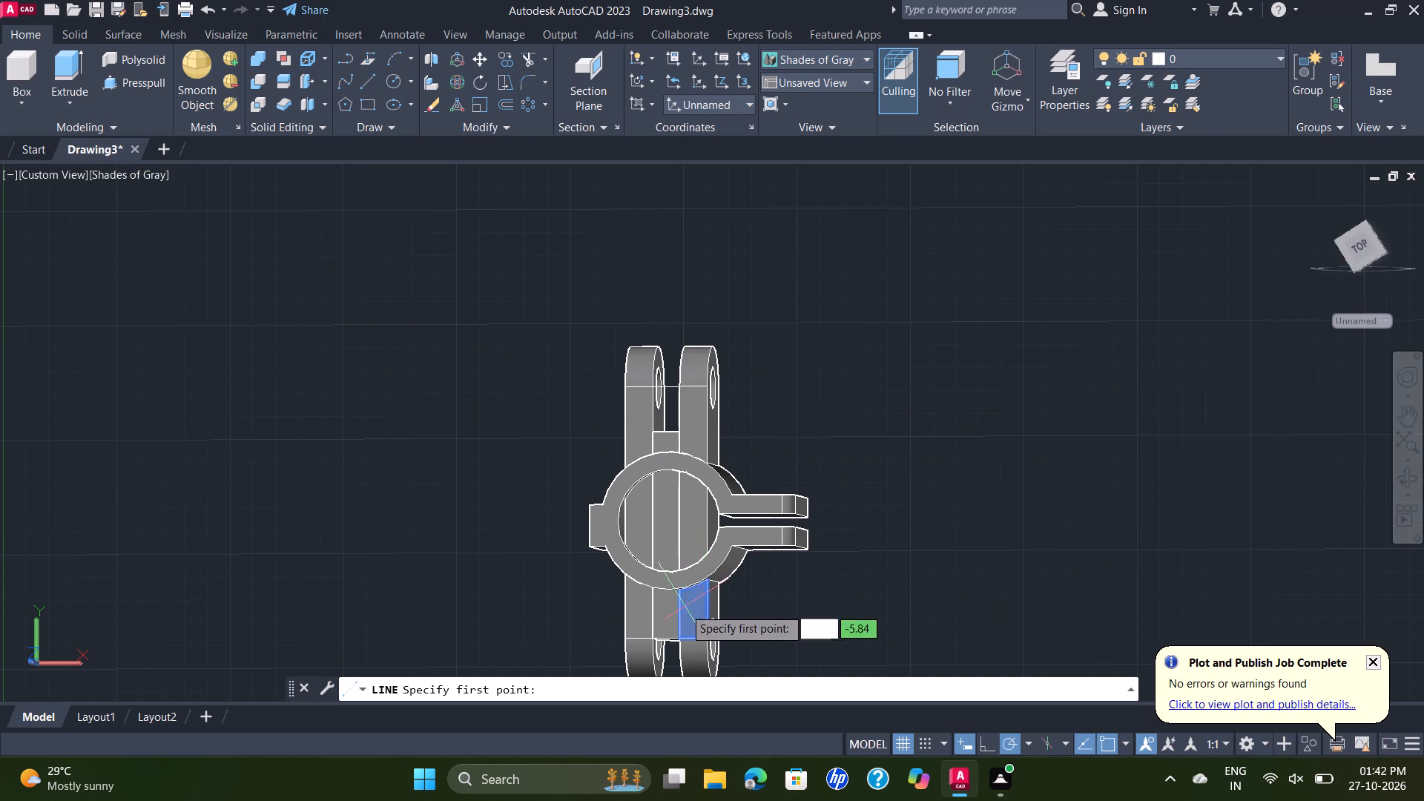
scroll(674, 637, up, 3)
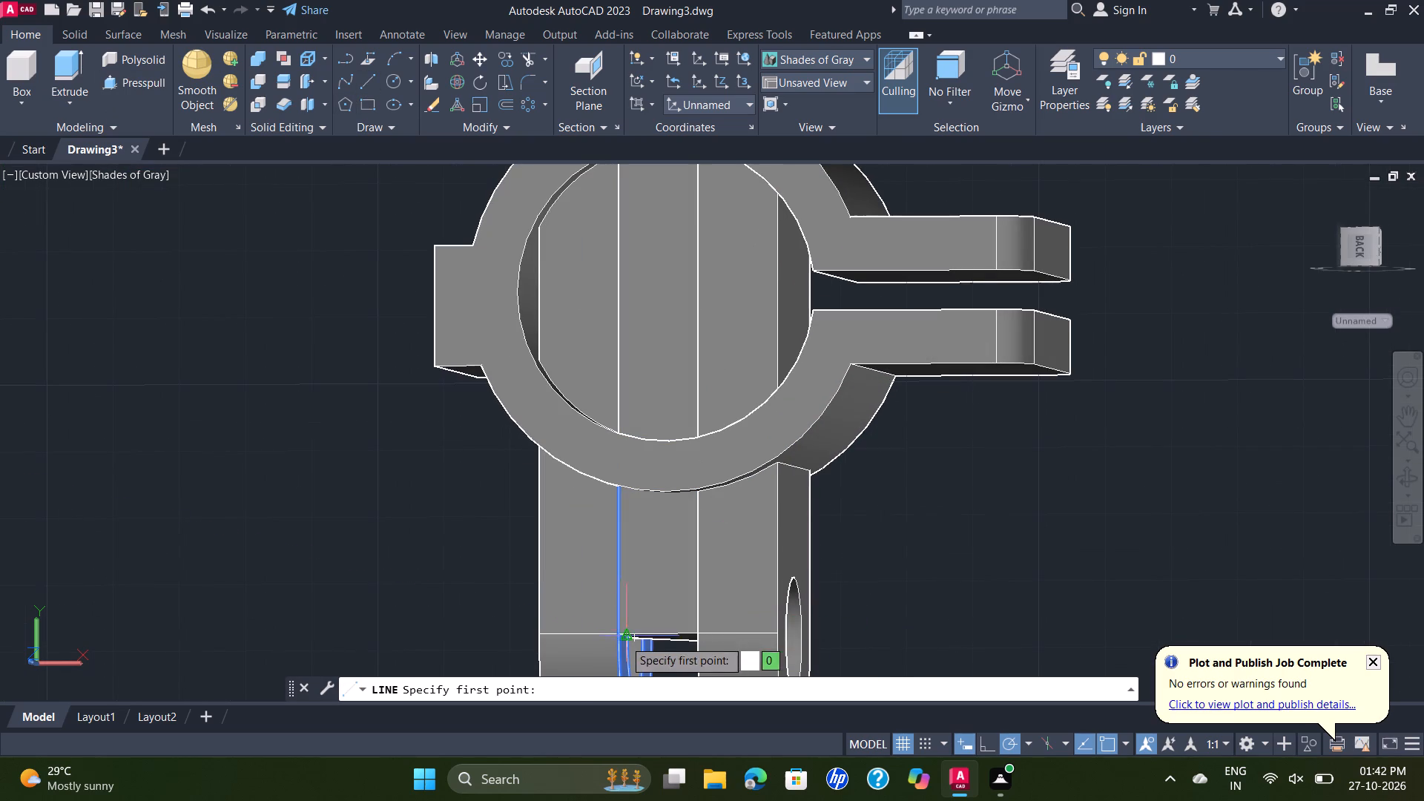
Draw a line about 12 units long across the filler block near its lower end, between the link plates' inner edges.
click(616, 561)
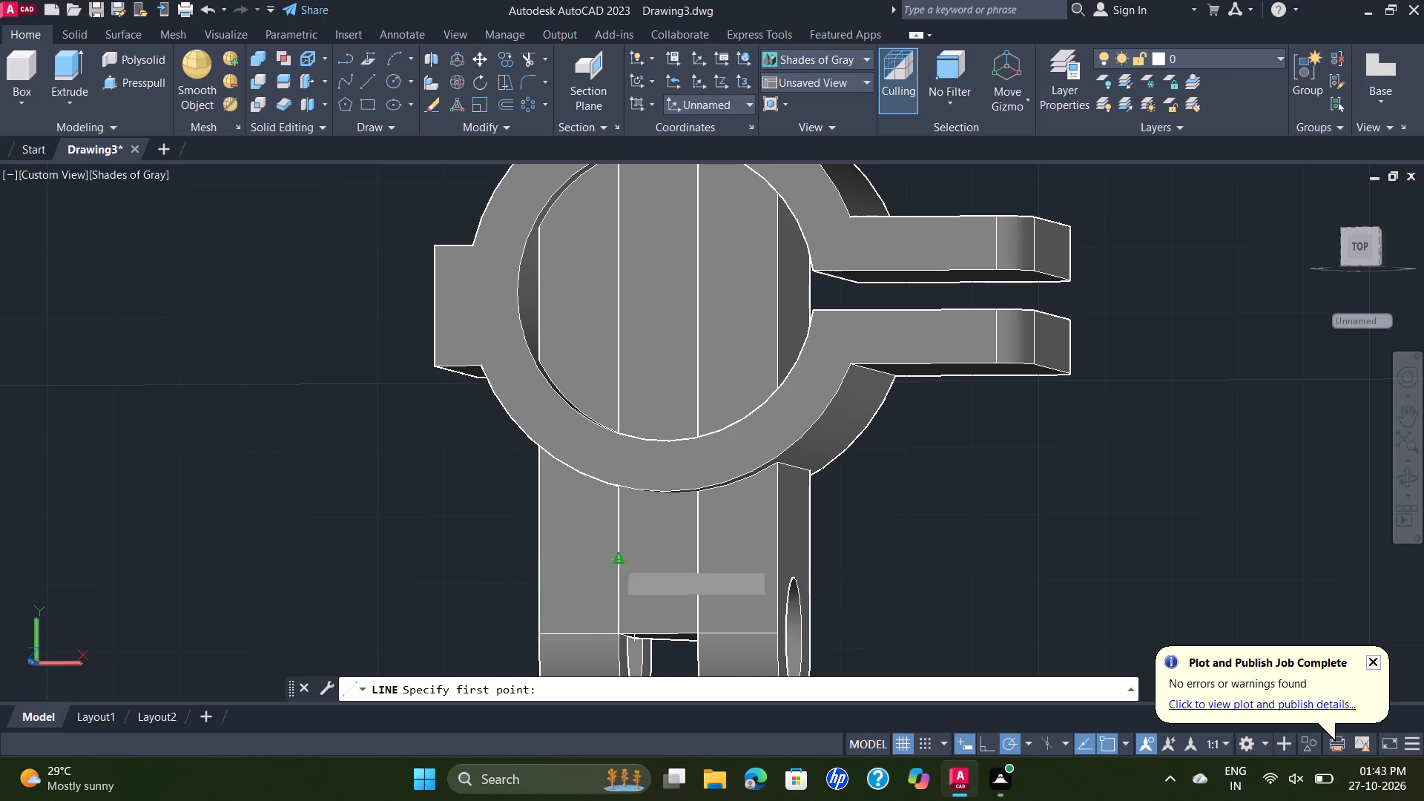
click(700, 564)
key(Escape)
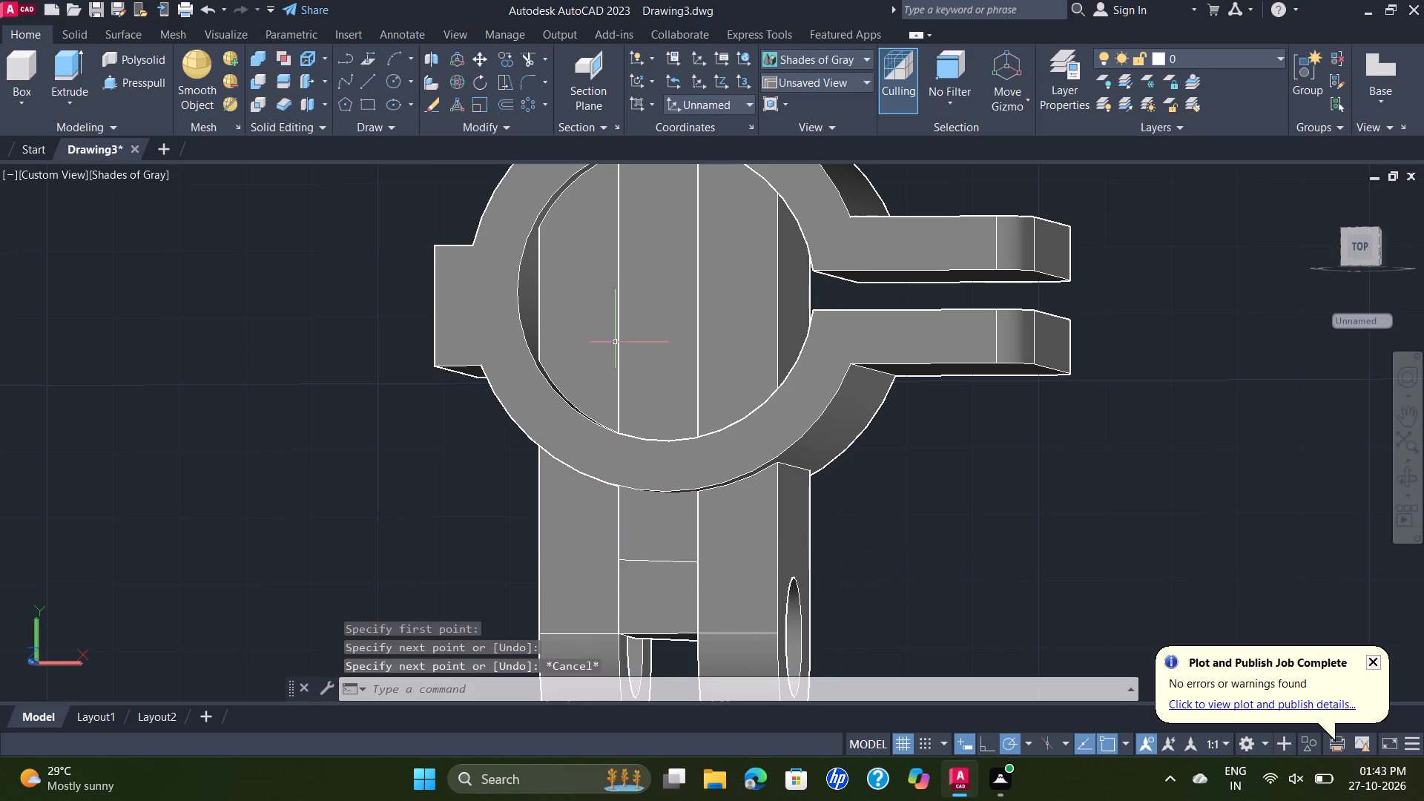
Presspull the filler block's area below the new line backward through the block, clearing the lower gap between the link plates.
click(151, 85)
click(680, 616)
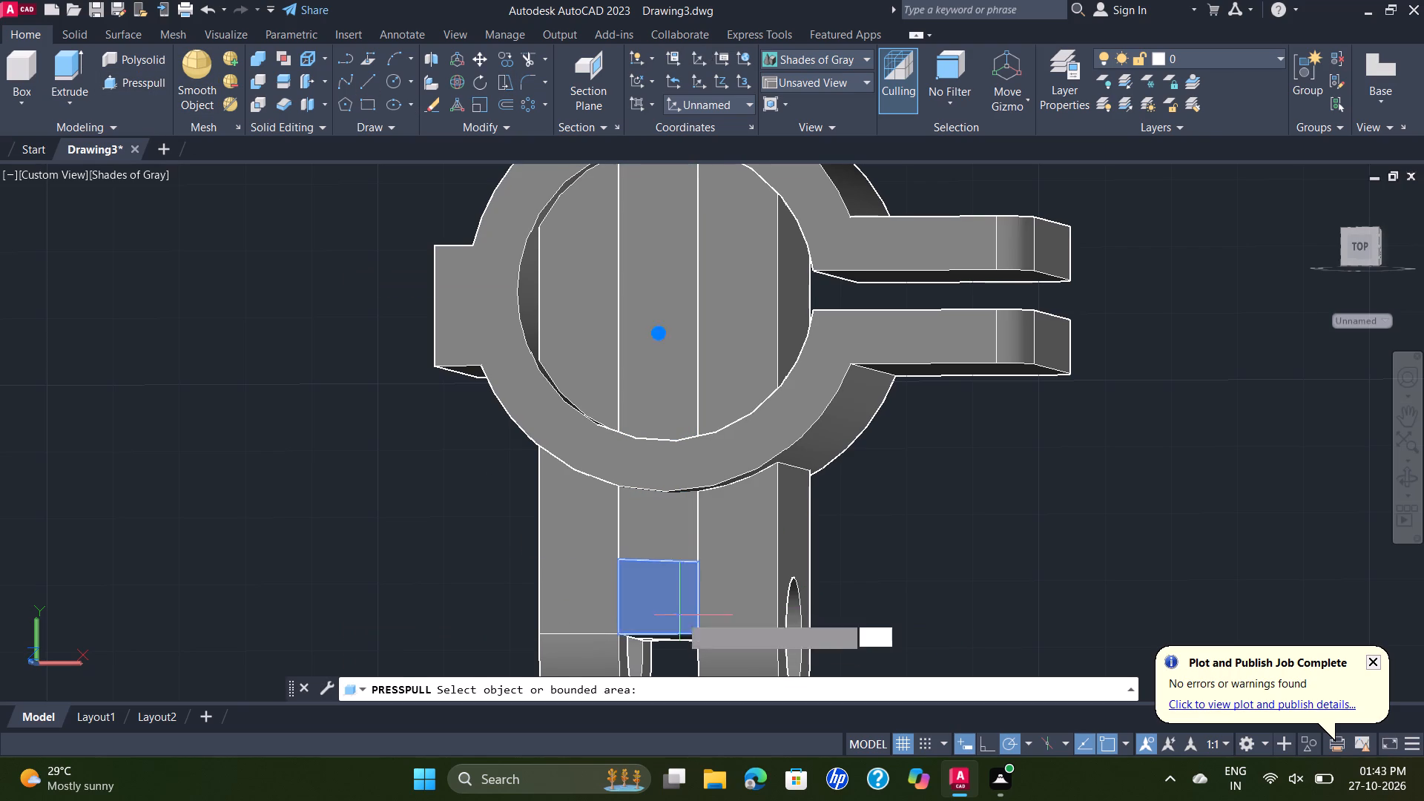
click(1067, 541)
key(Escape)
scroll(1041, 527, down, 3)
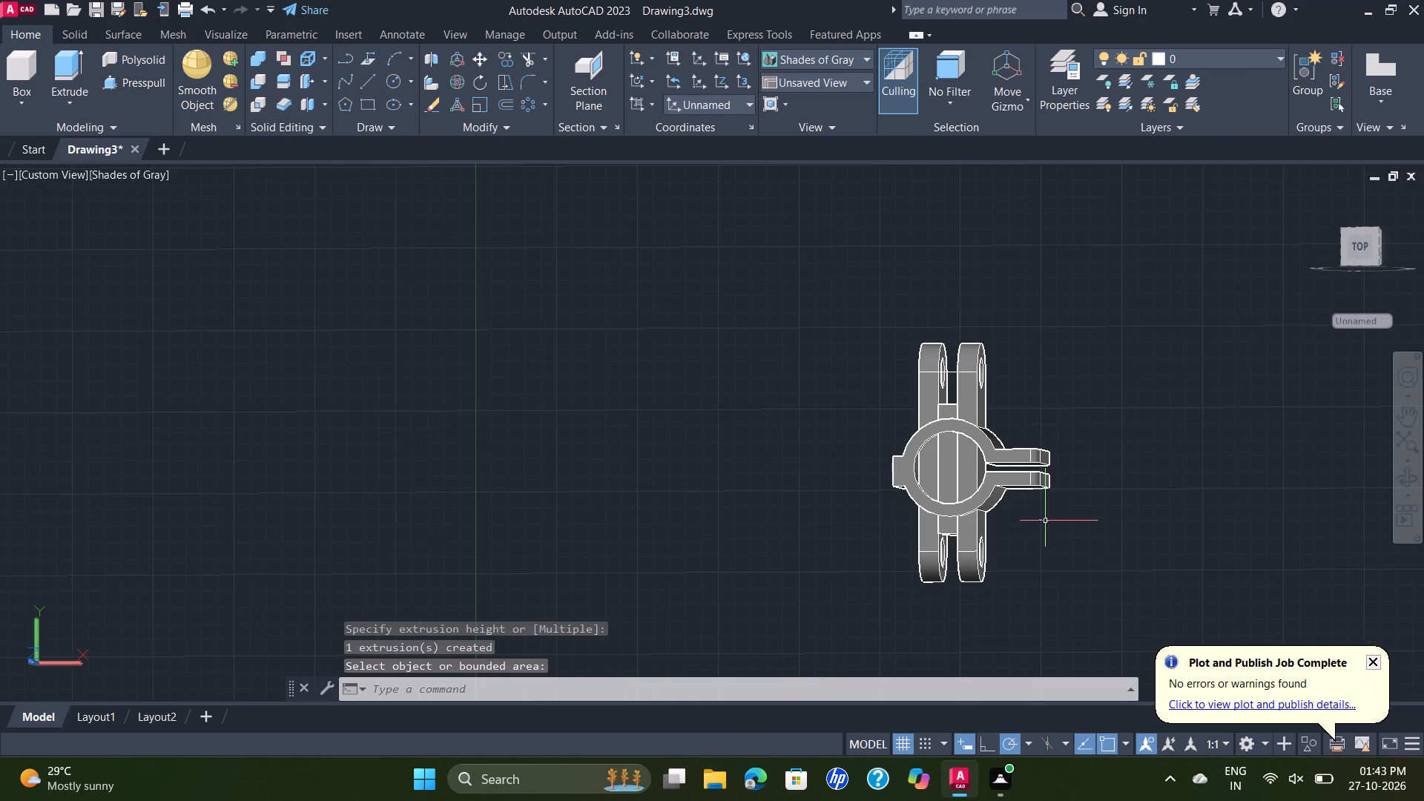
key(Escape)
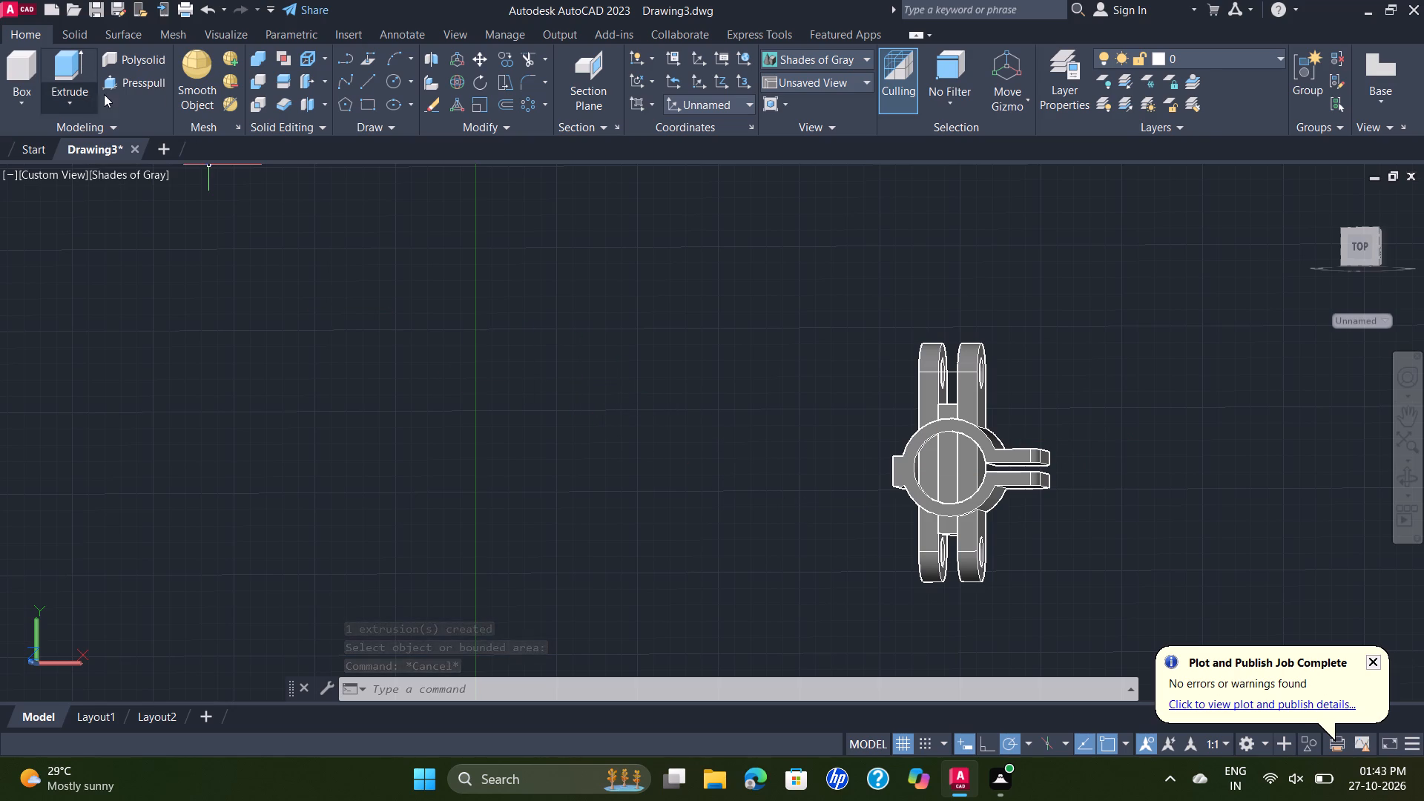
Presspull the two link plate faces inside the ring's bore backward, removing the plates on either side of the filler block.
click(131, 80)
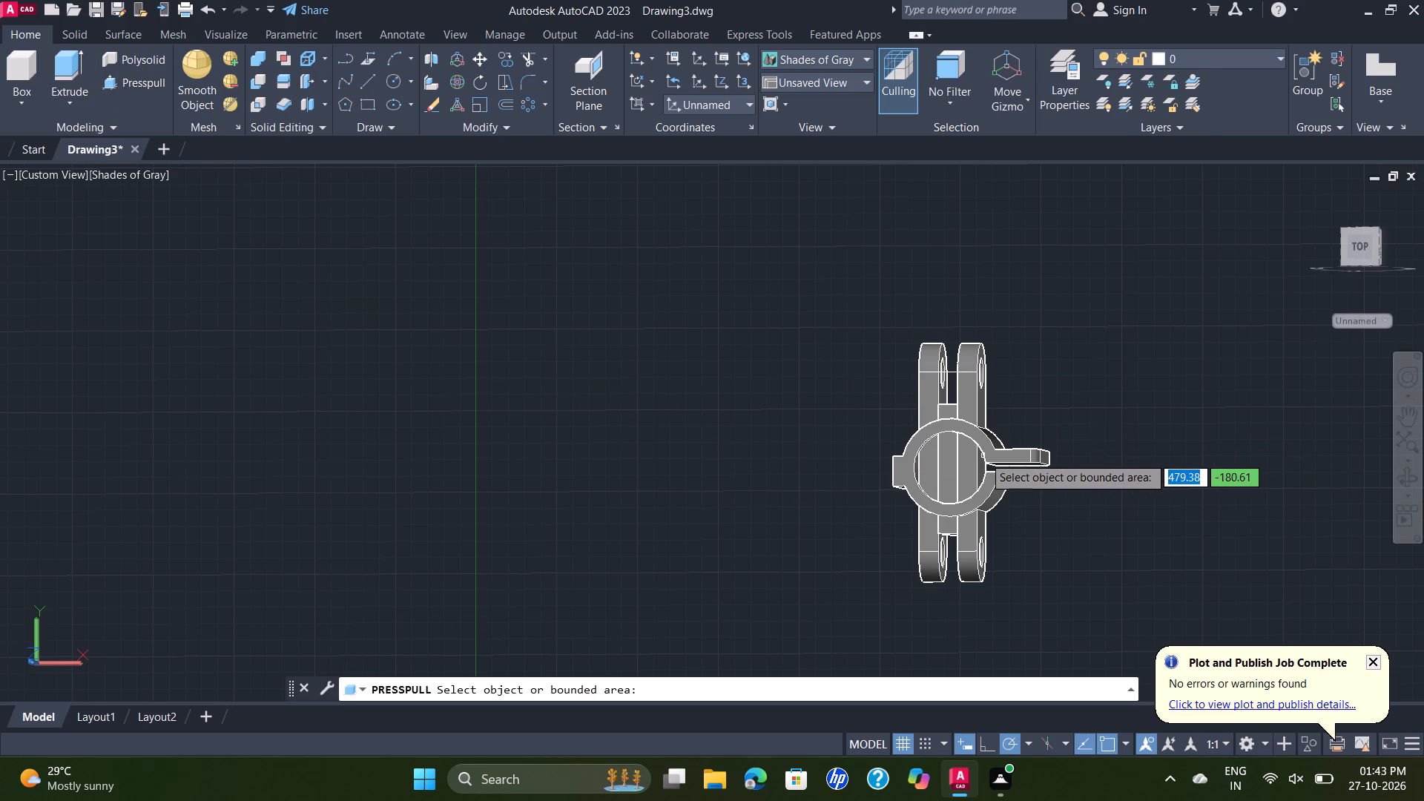
scroll(986, 464, up, 2)
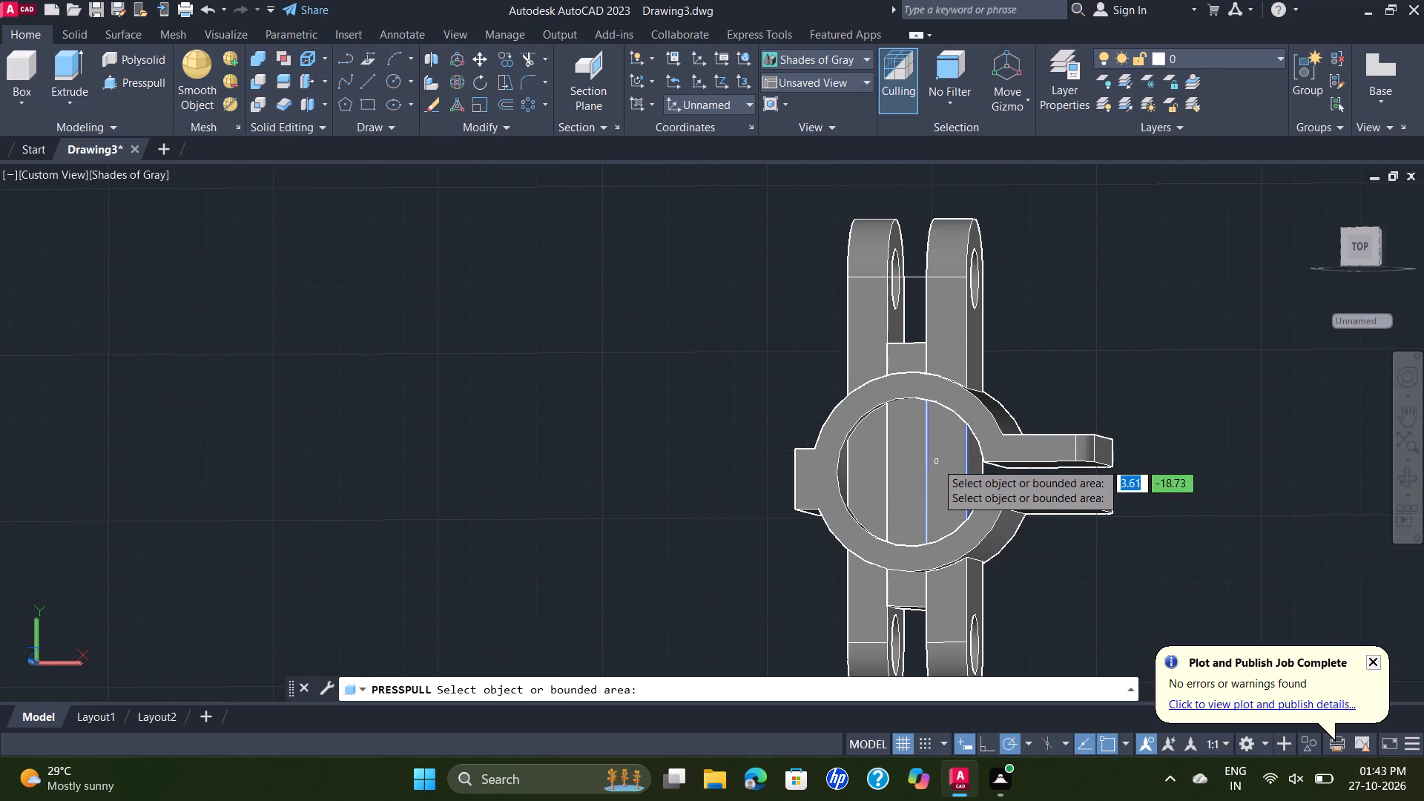
click(868, 482)
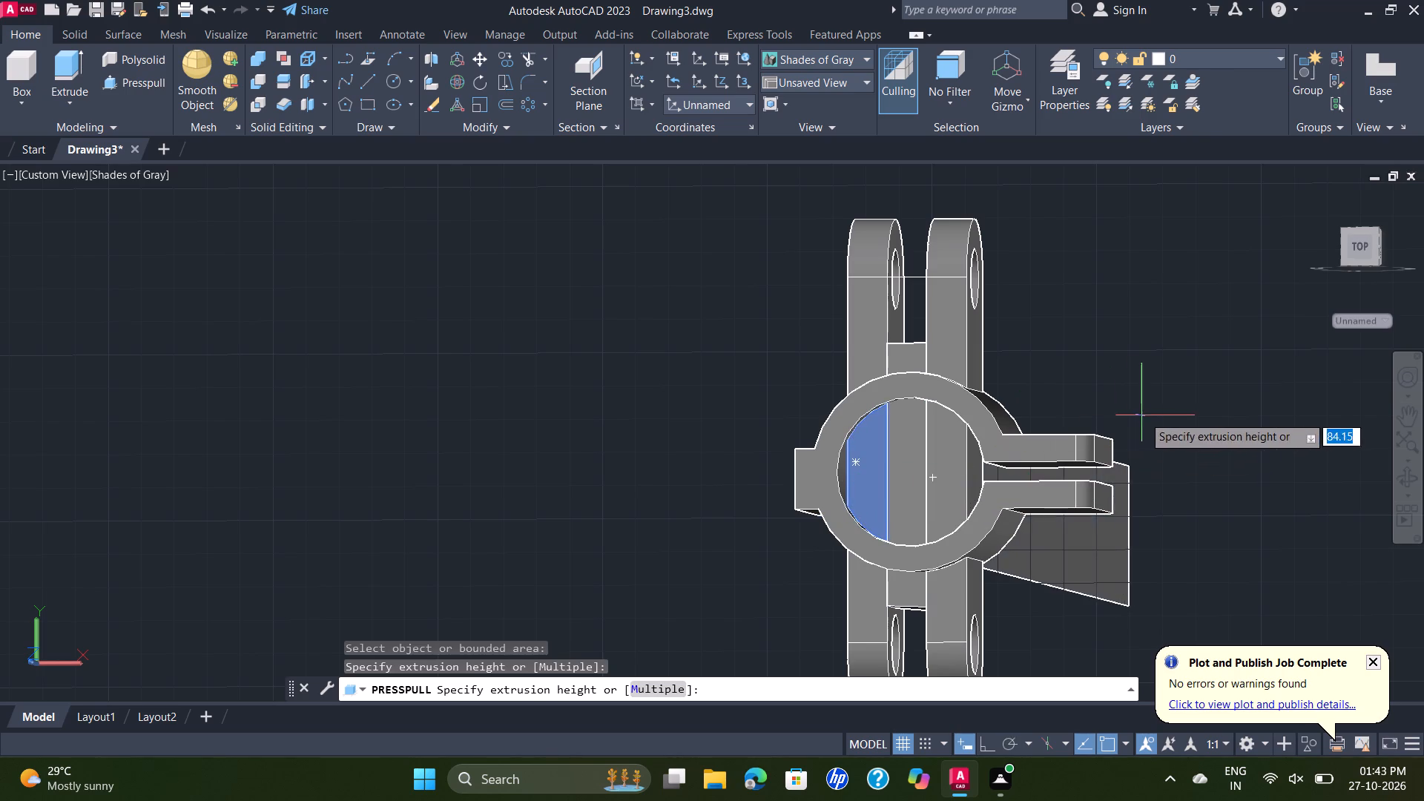
click(1150, 415)
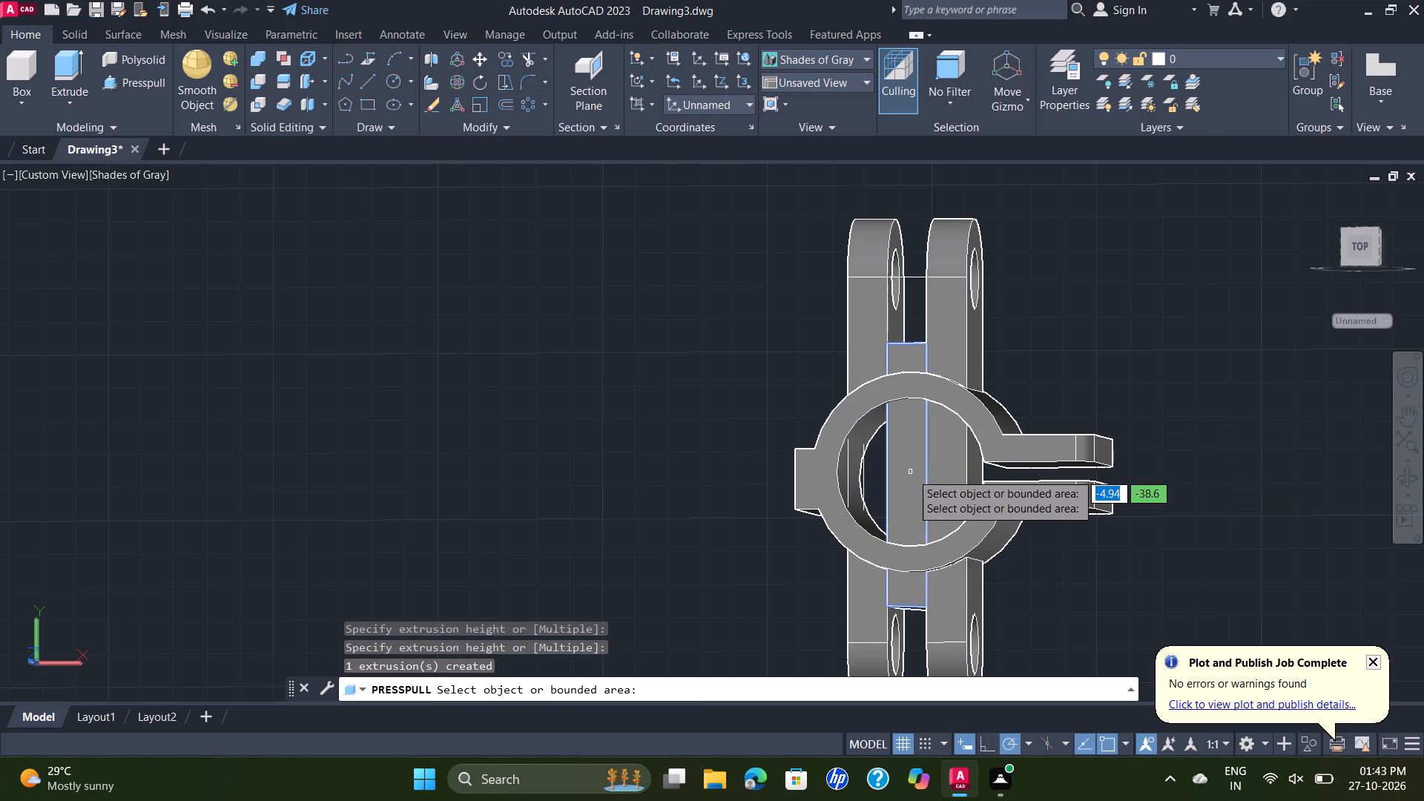
click(950, 478)
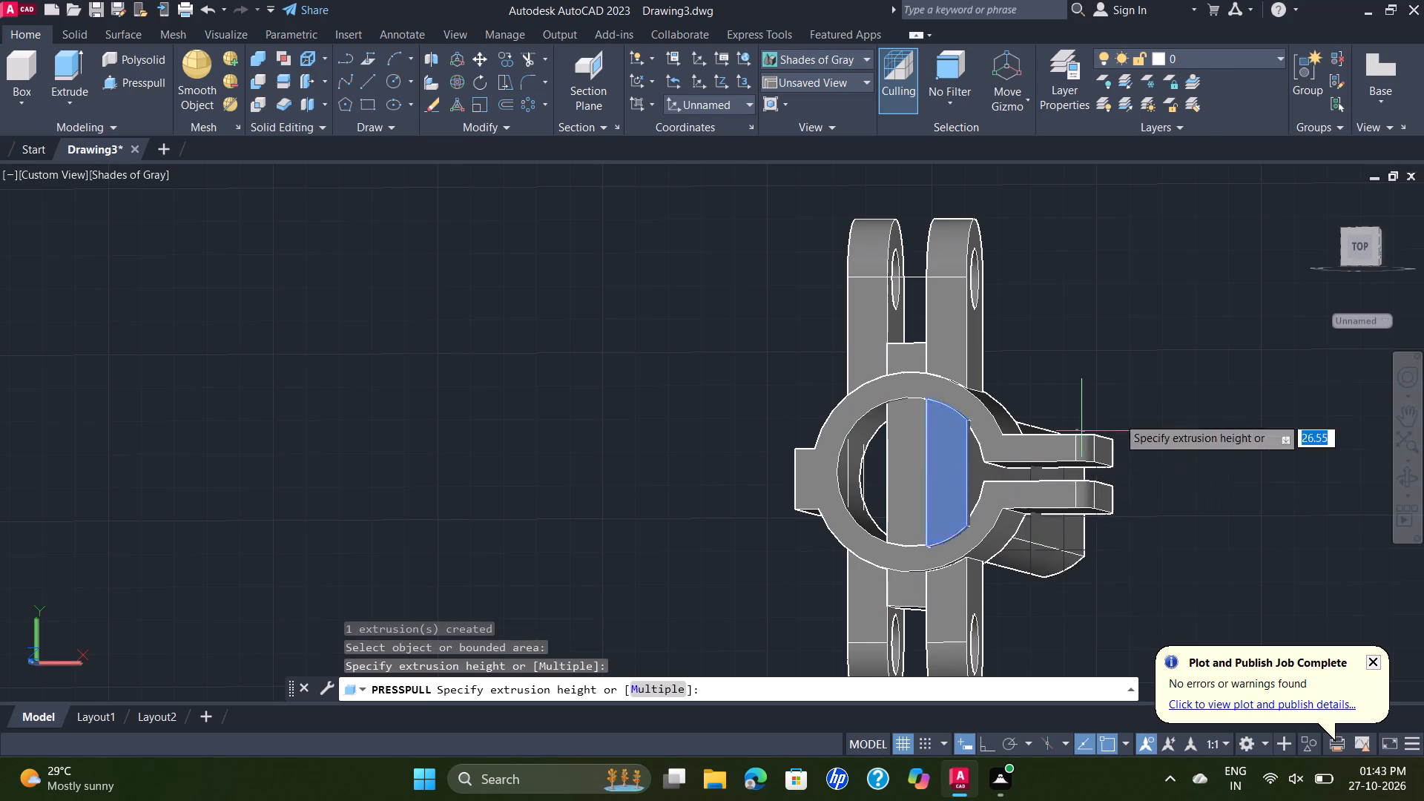
click(1171, 403)
key(Escape)
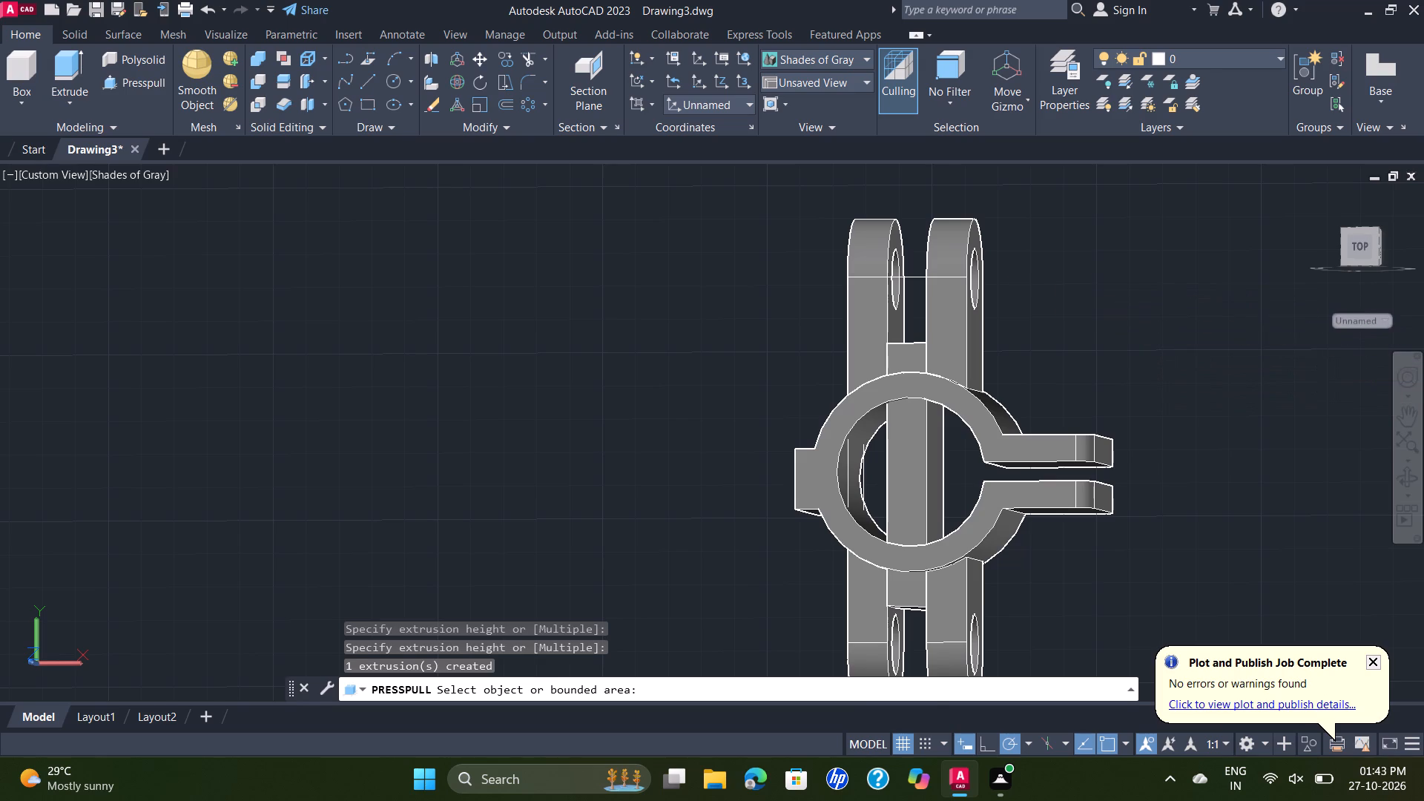
Union the clamp ring, link plates and filler block into one solid.
click(1064, 217)
click(768, 659)
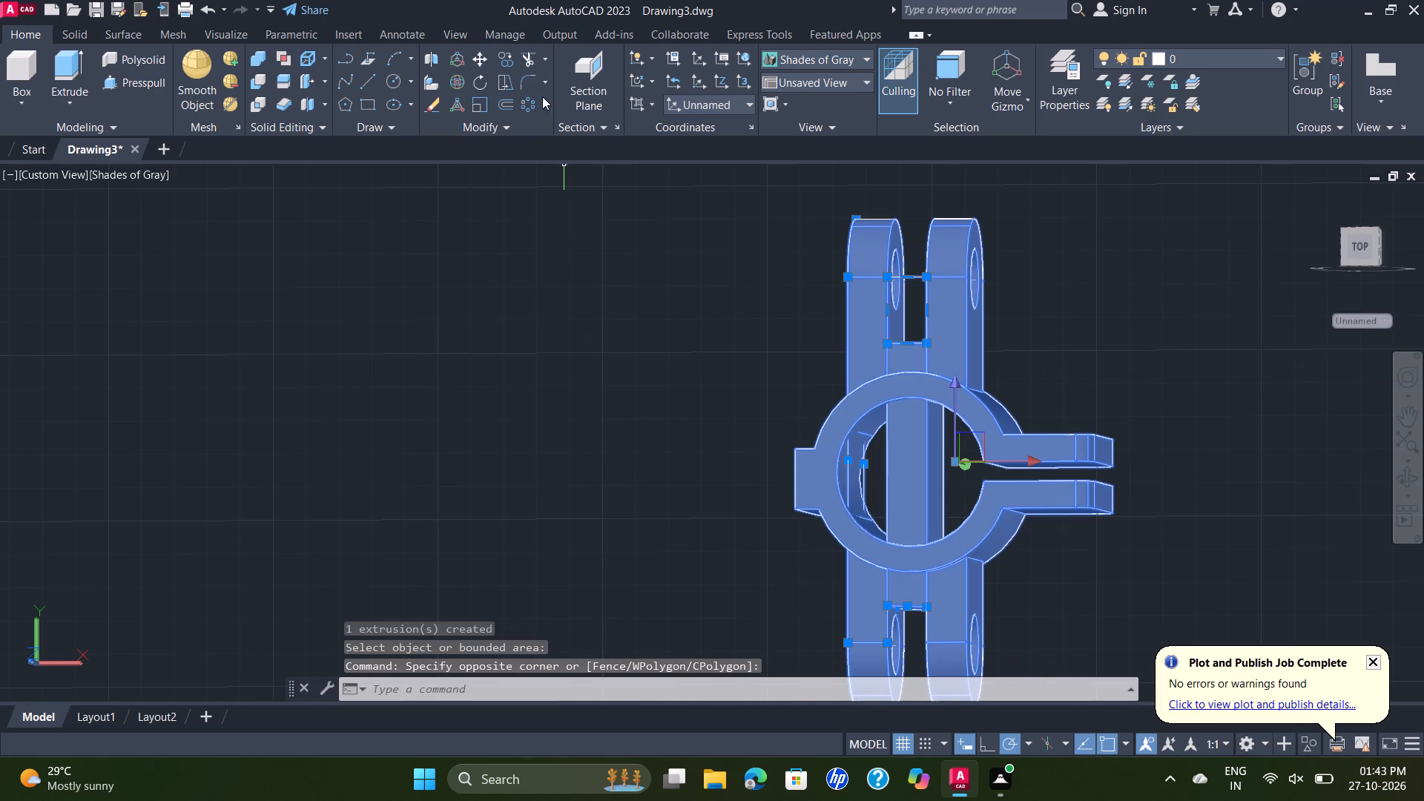
click(263, 54)
click(1070, 274)
click(779, 628)
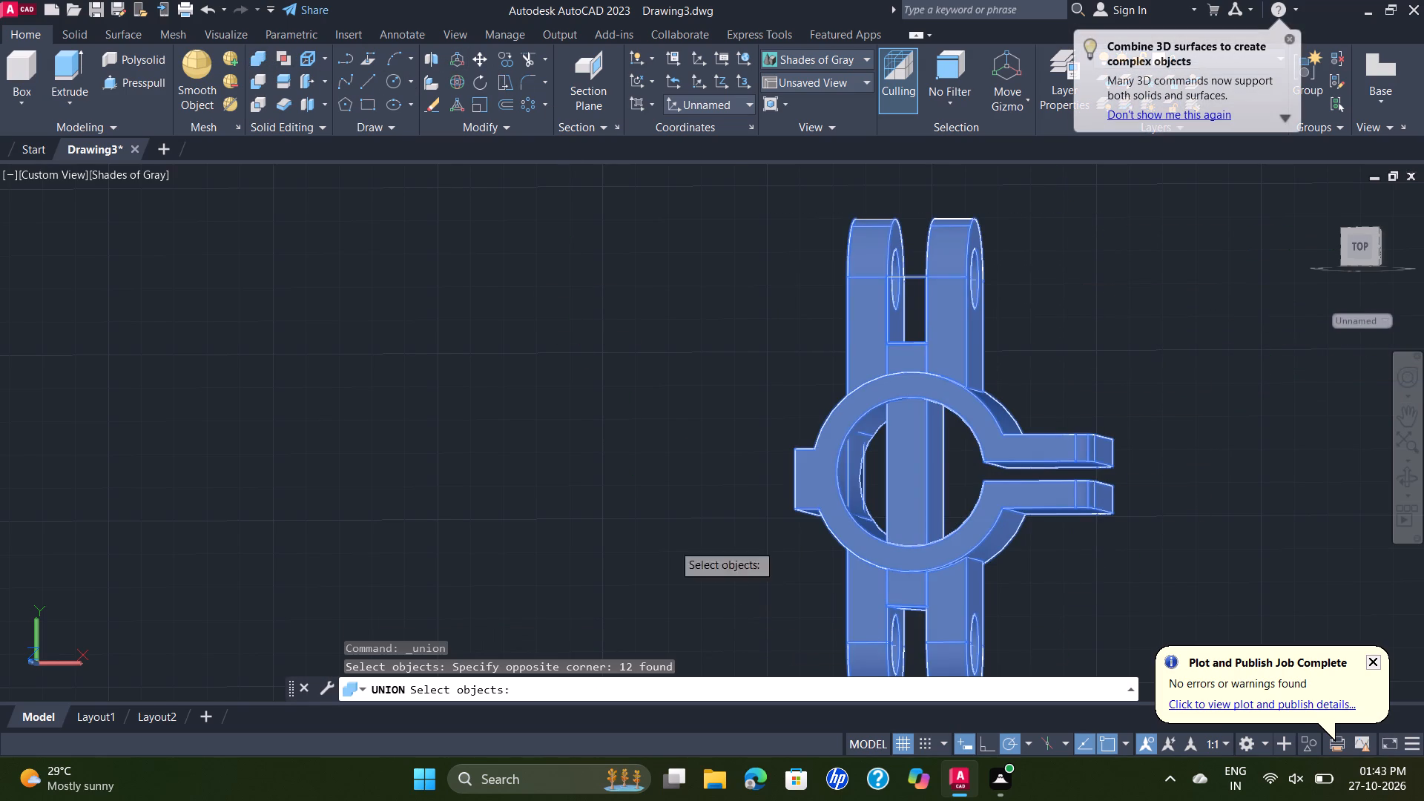
right_click(570, 449)
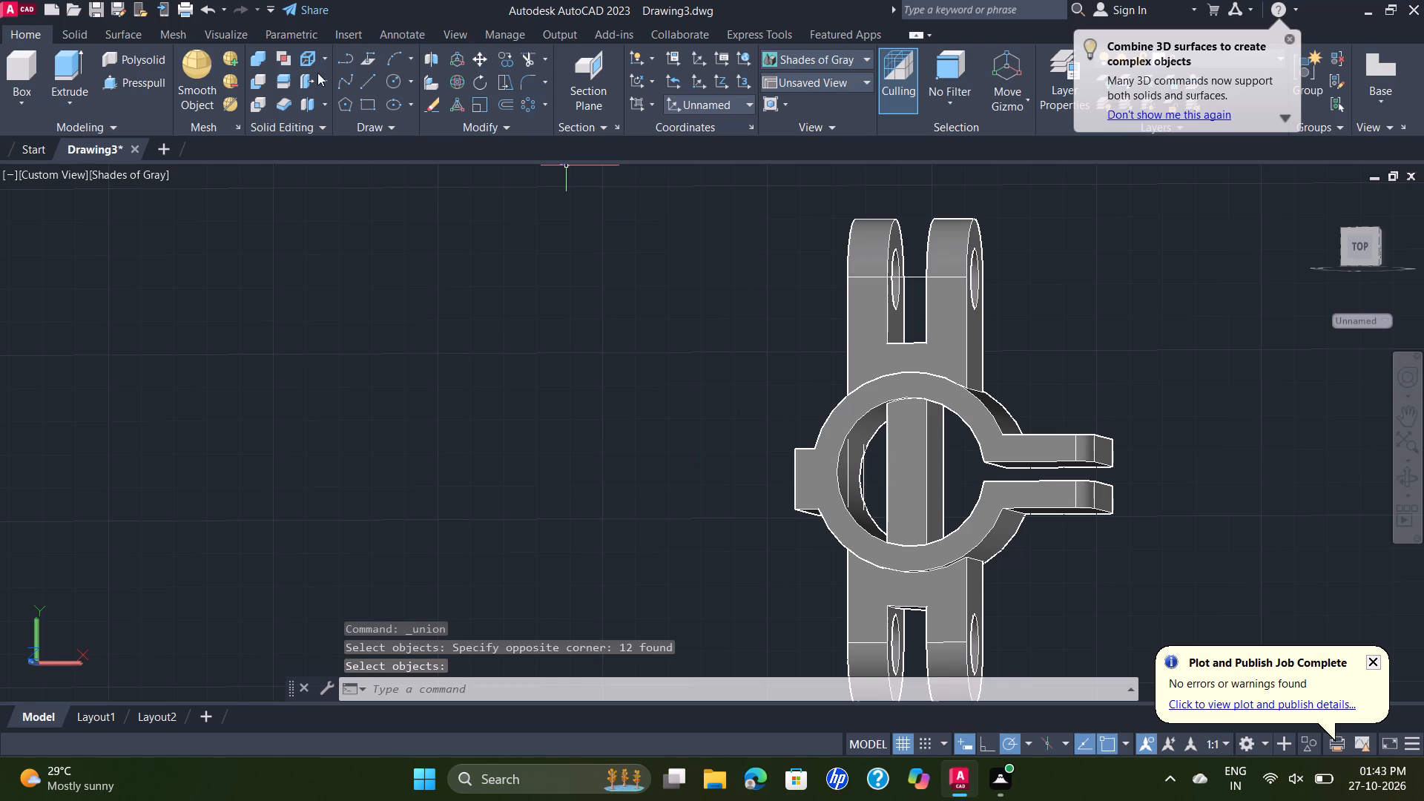
Presspull the remaining filler block faces inside the ring's bore to clear the material crossing the opening.
click(130, 88)
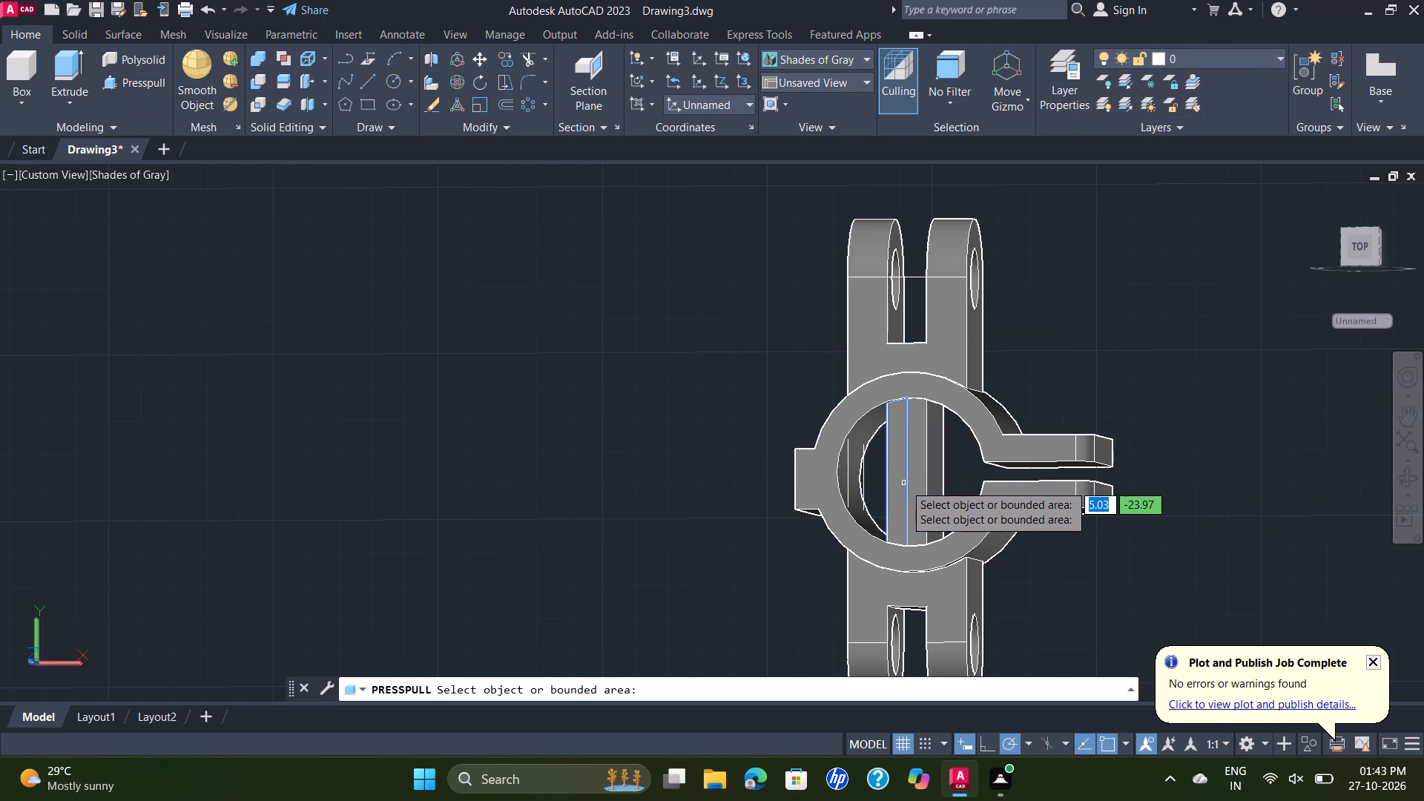
click(904, 484)
click(1148, 418)
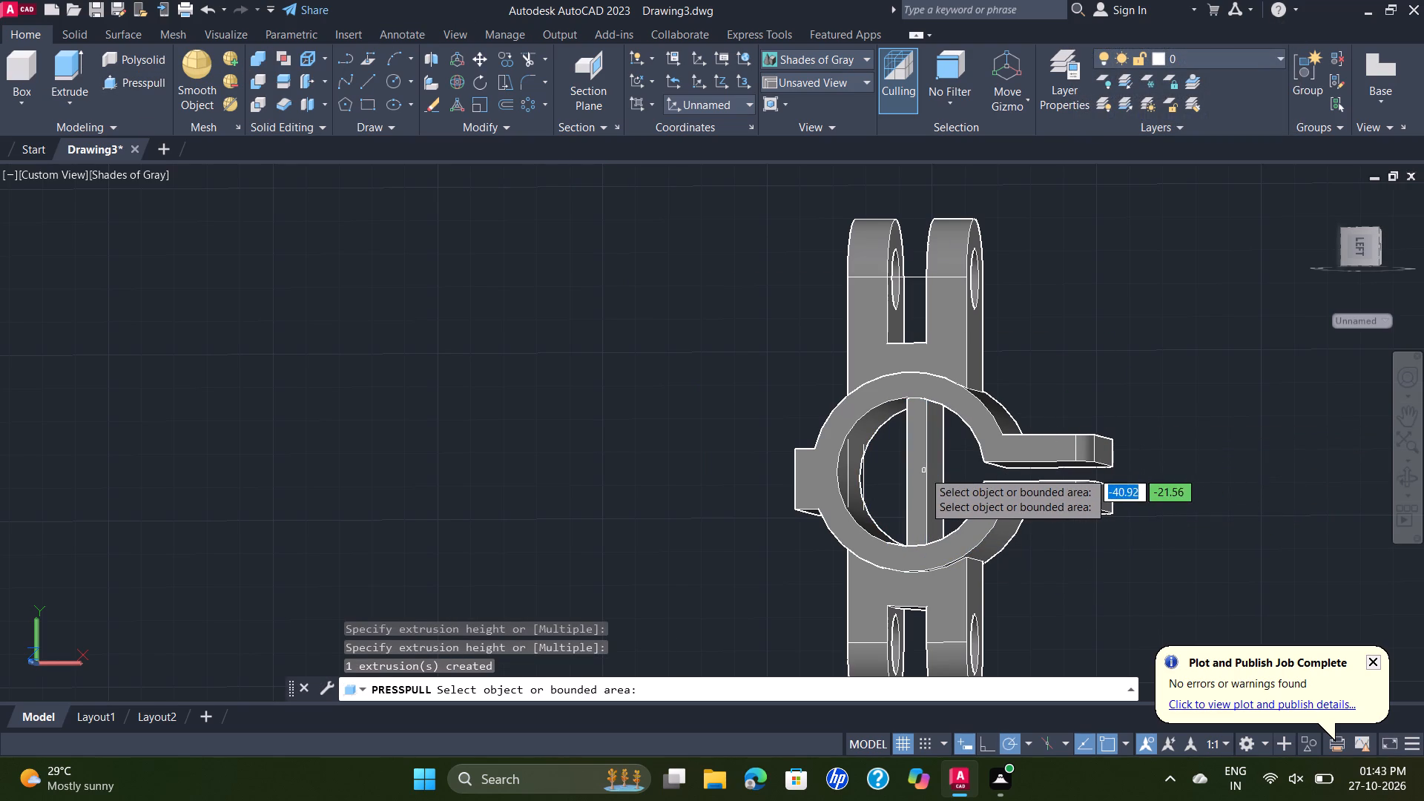
click(921, 468)
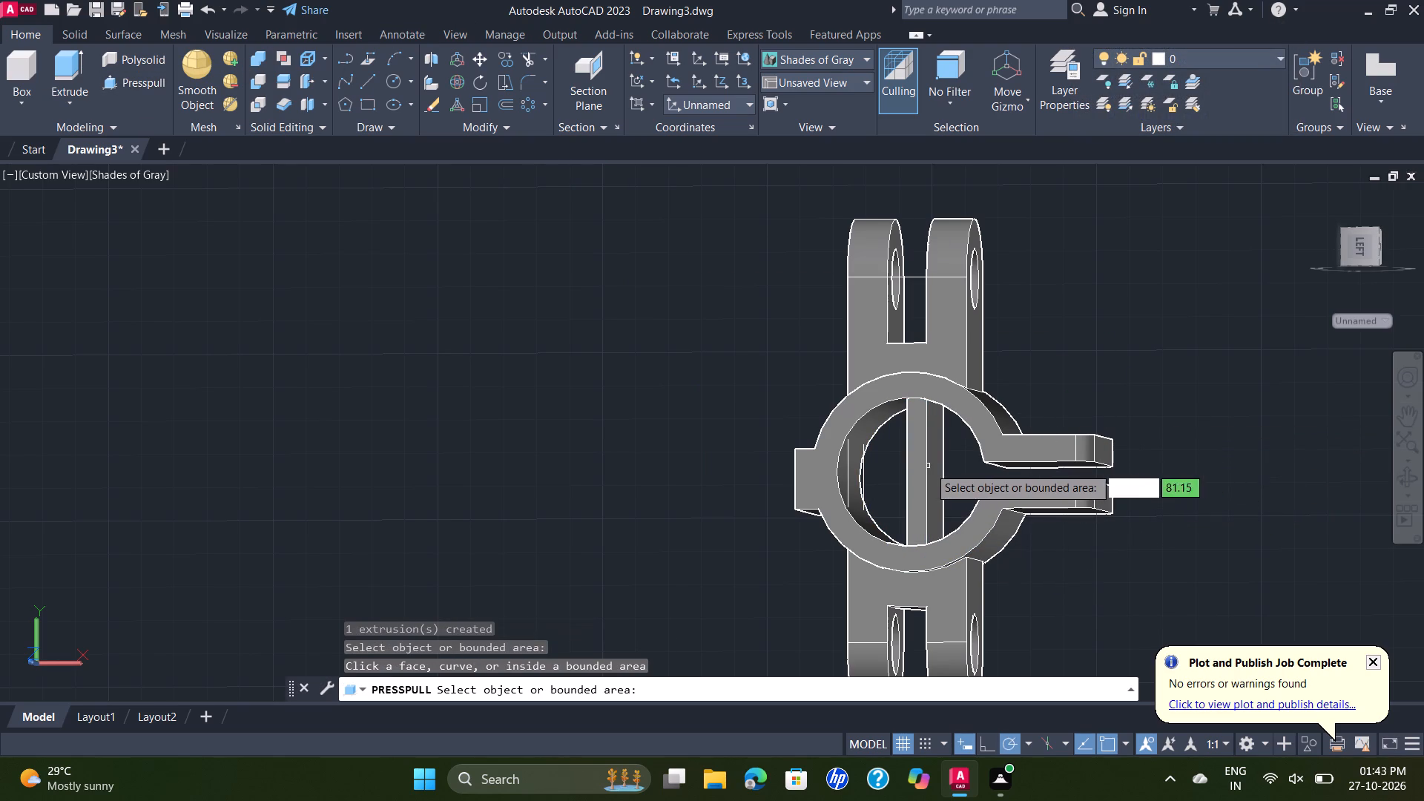
click(942, 464)
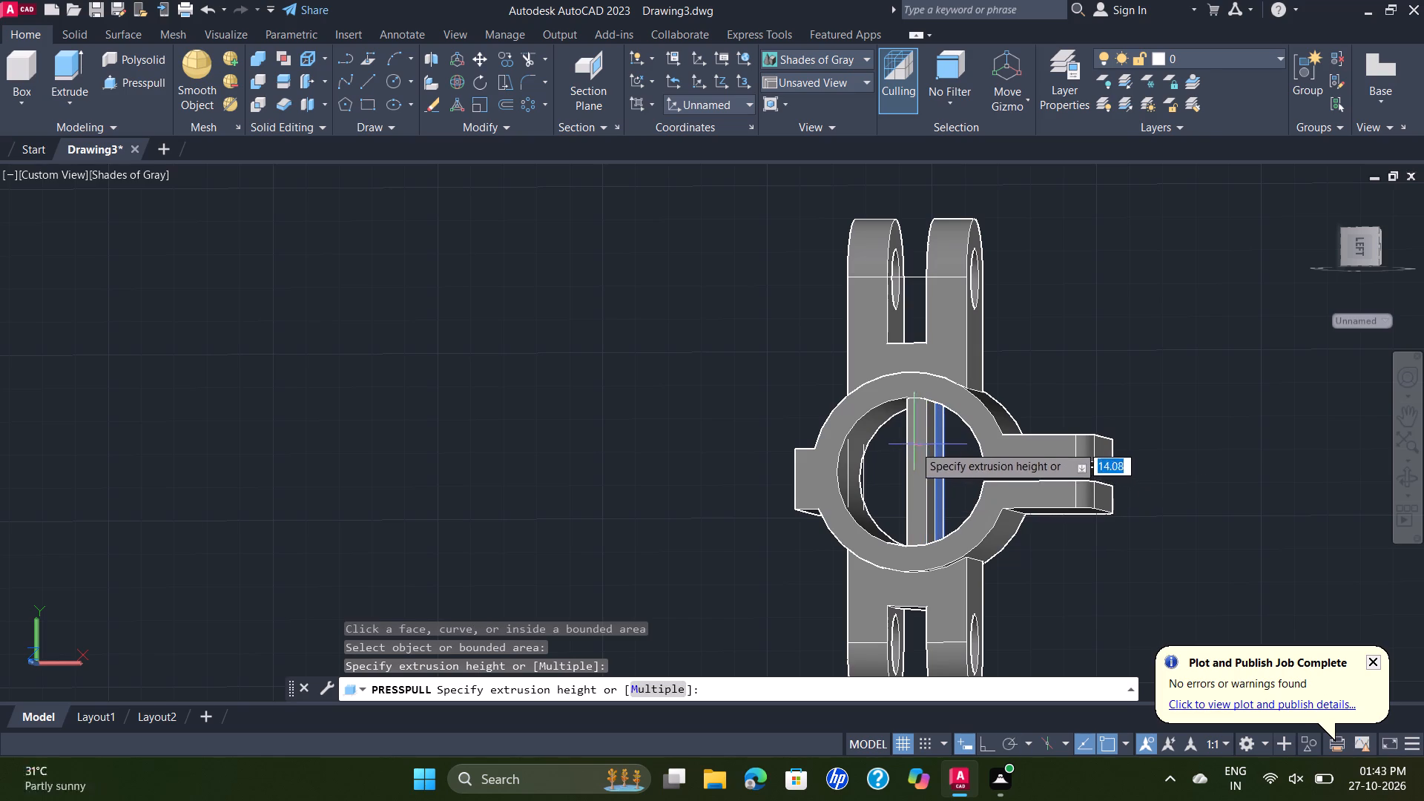
click(906, 443)
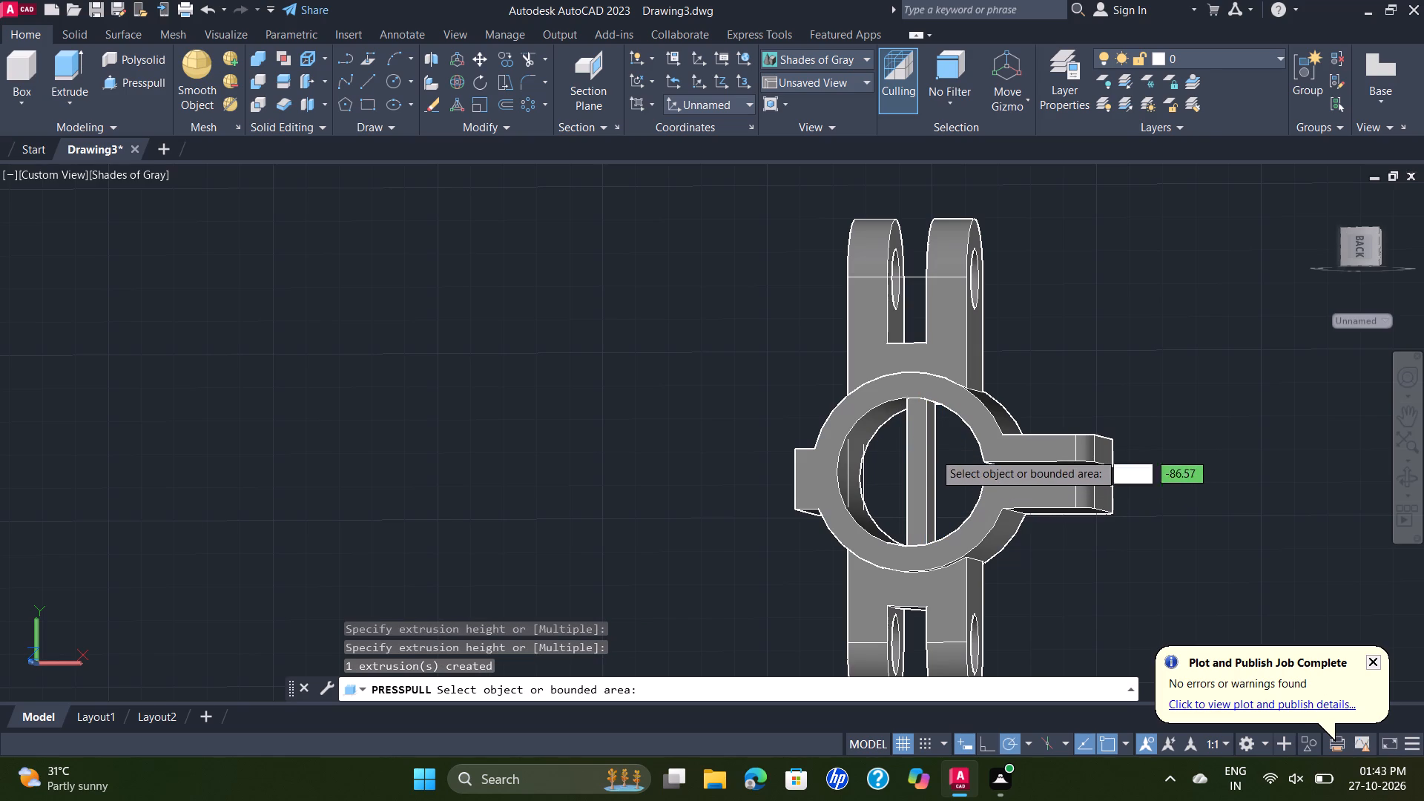
click(933, 451)
click(906, 446)
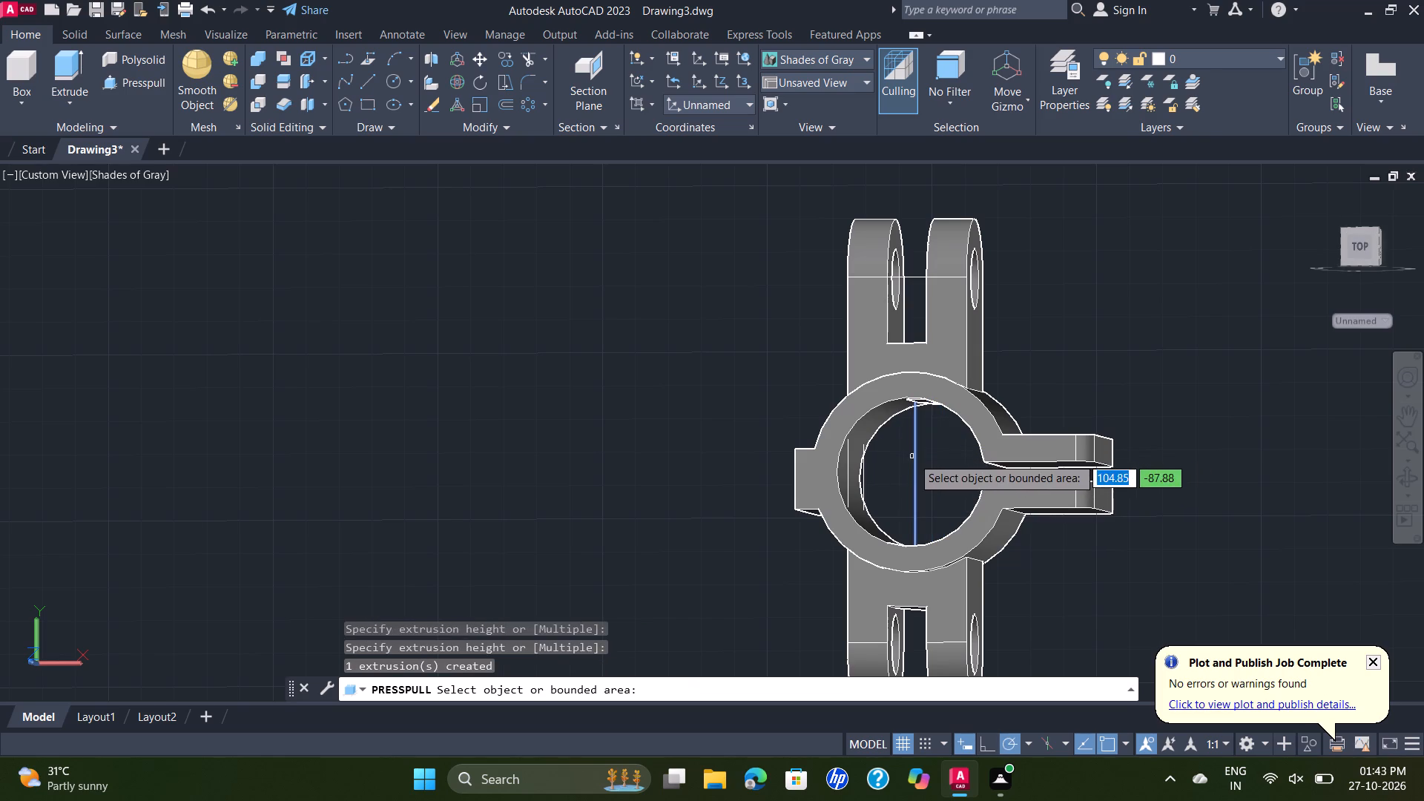
key(Escape)
Examine the clamp from all sides, checking the ring's bore and the gaps between the upper and lower link plates.
shift+middle_drag(941, 473, 957, 460)
shift+scroll(941, 473, down, 1)
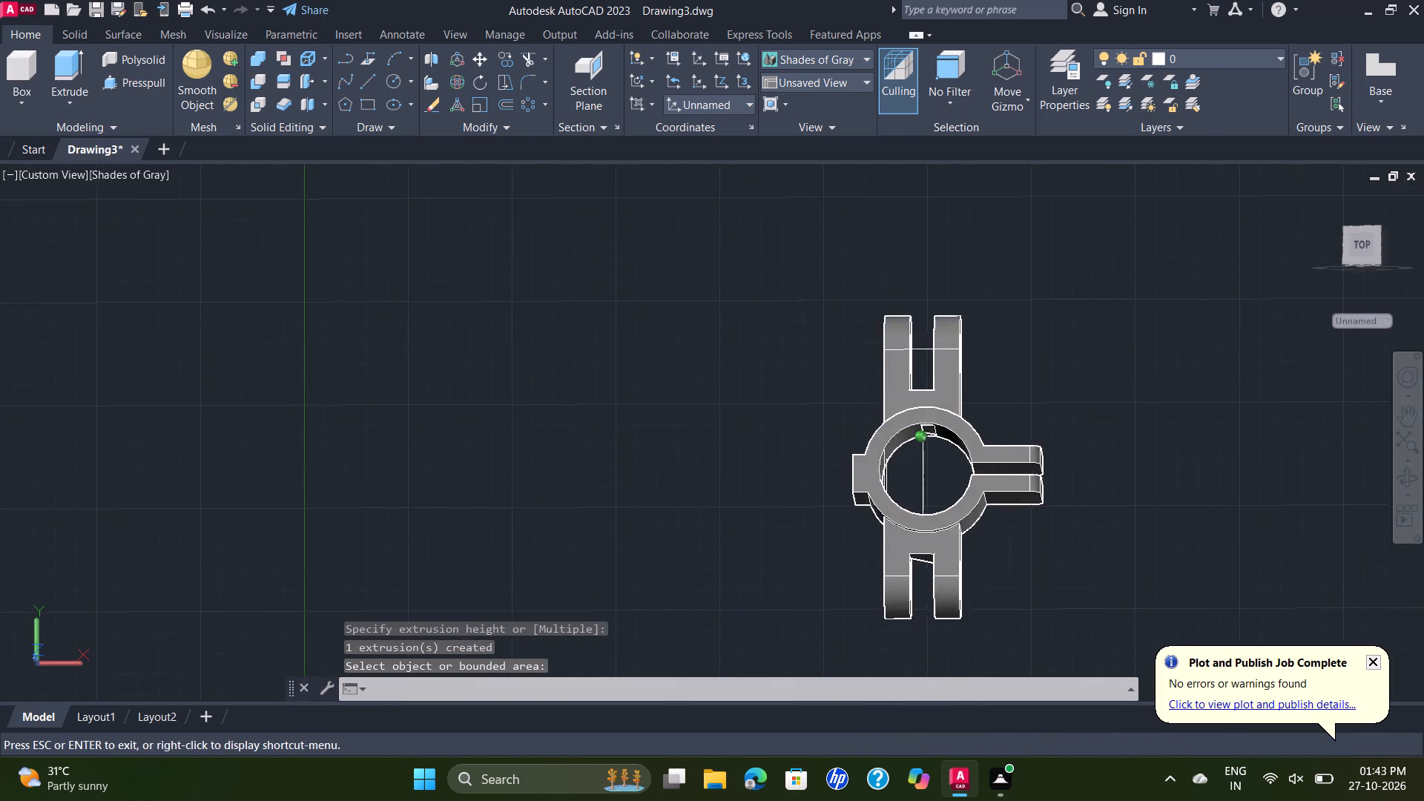
shift+middle_drag(957, 460, 949, 520)
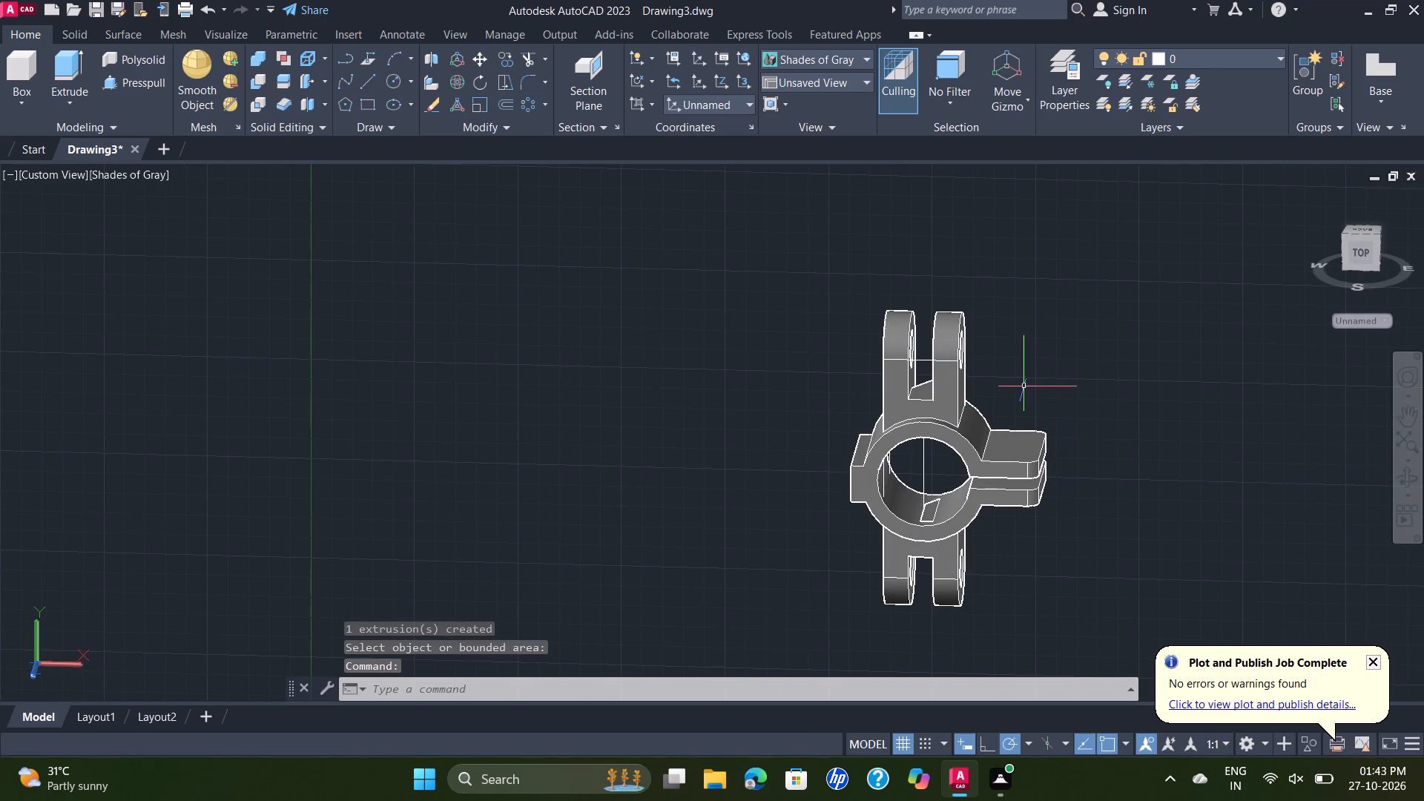
shift+middle_drag(1024, 386, 852, 481)
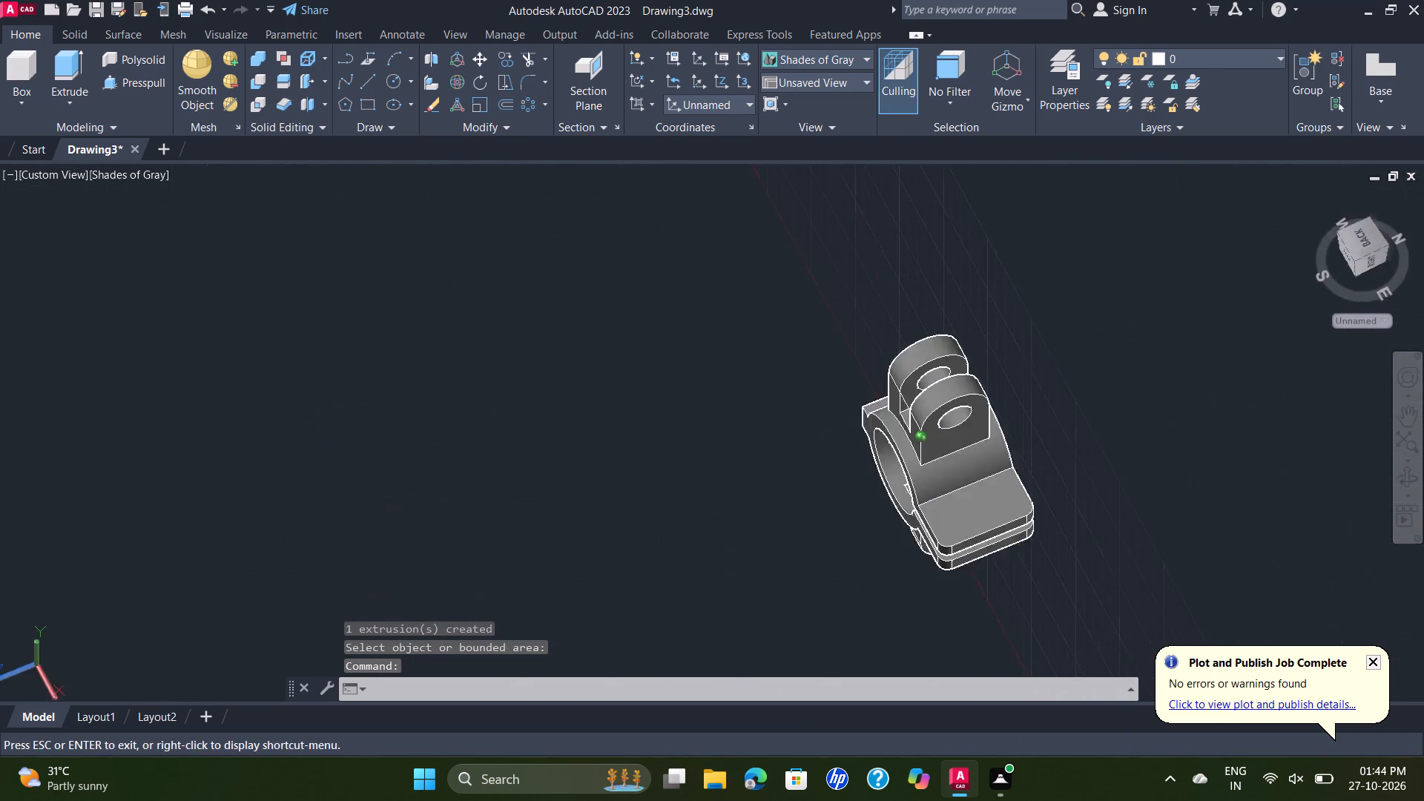
shift+middle_drag(852, 481, 652, 434)
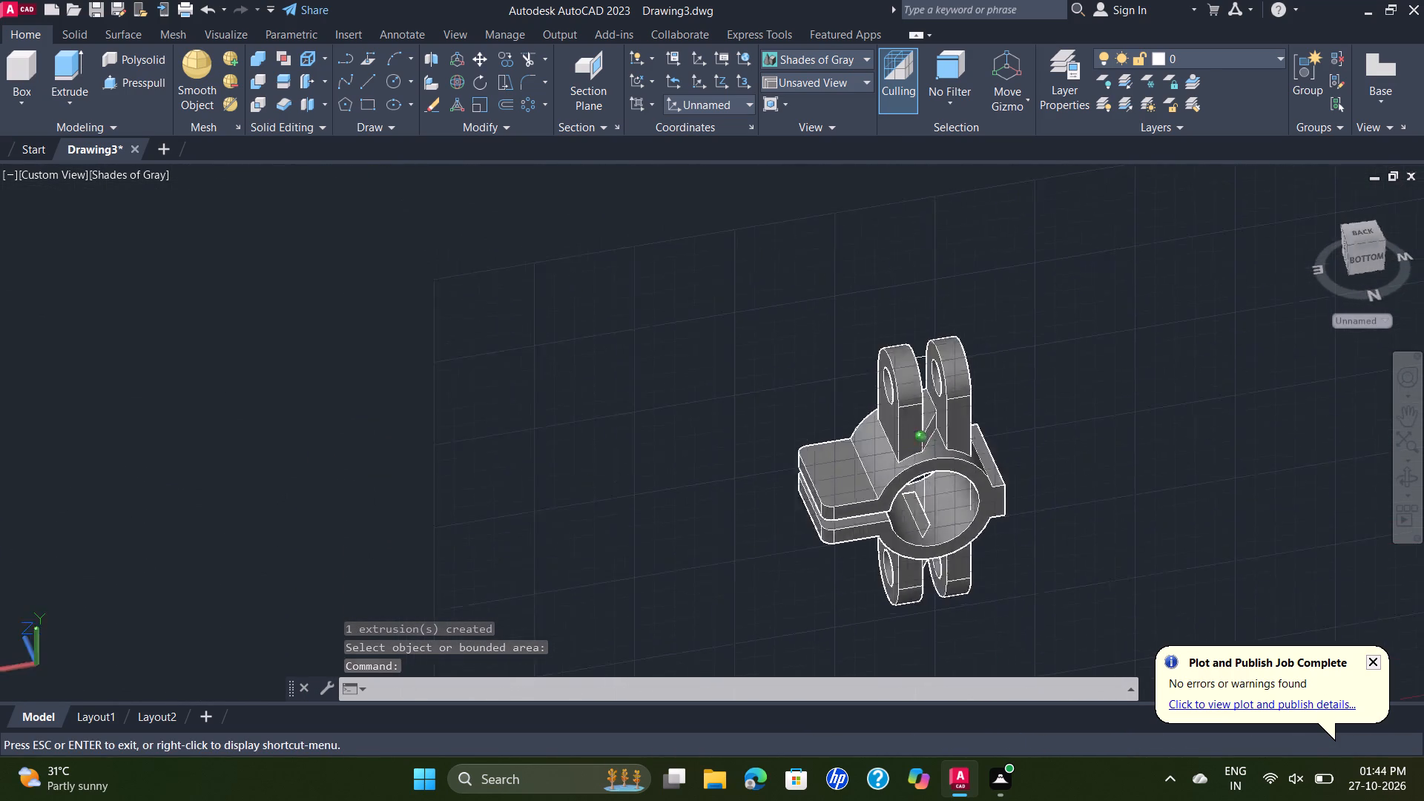
shift+middle_drag(652, 434, 656, 398)
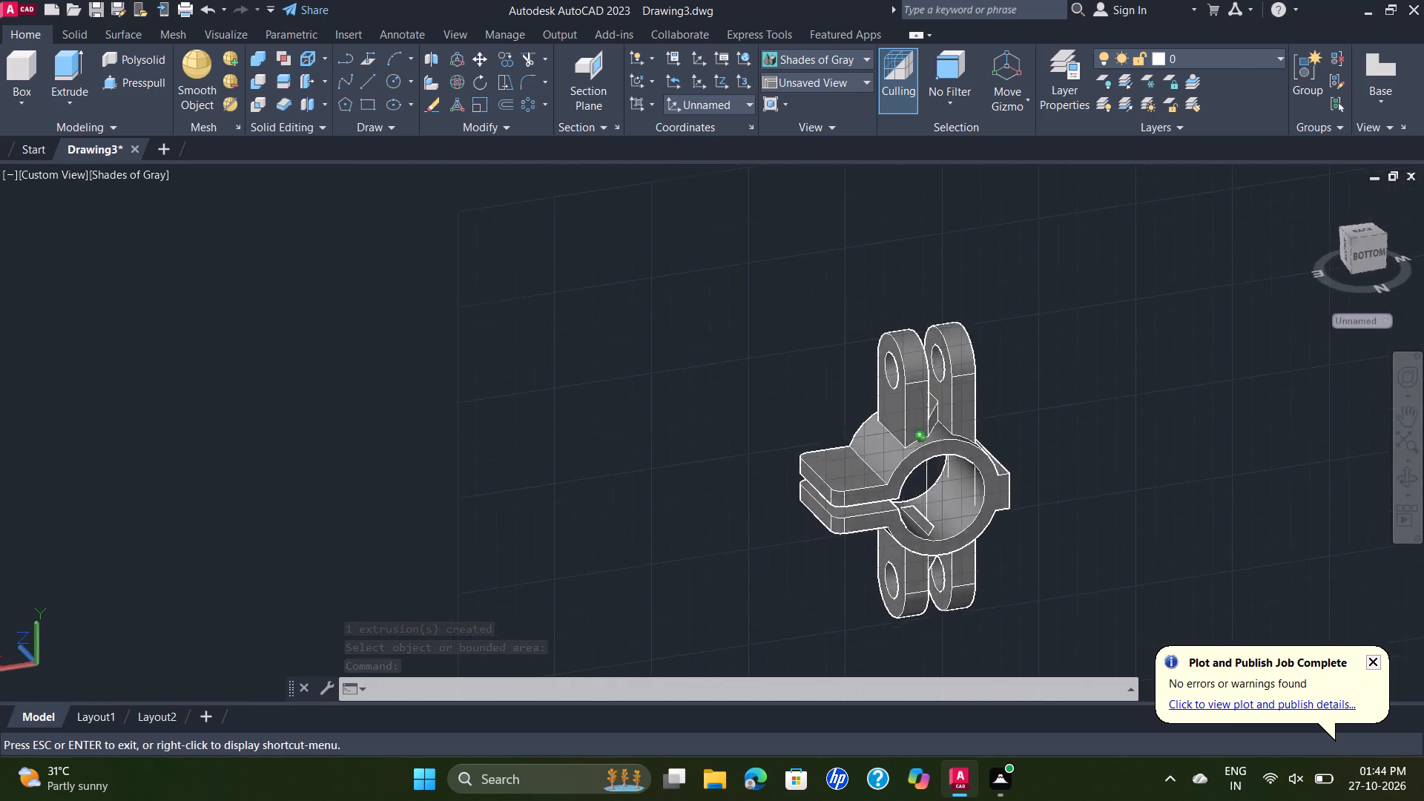
shift+middle_drag(656, 398, 641, 360)
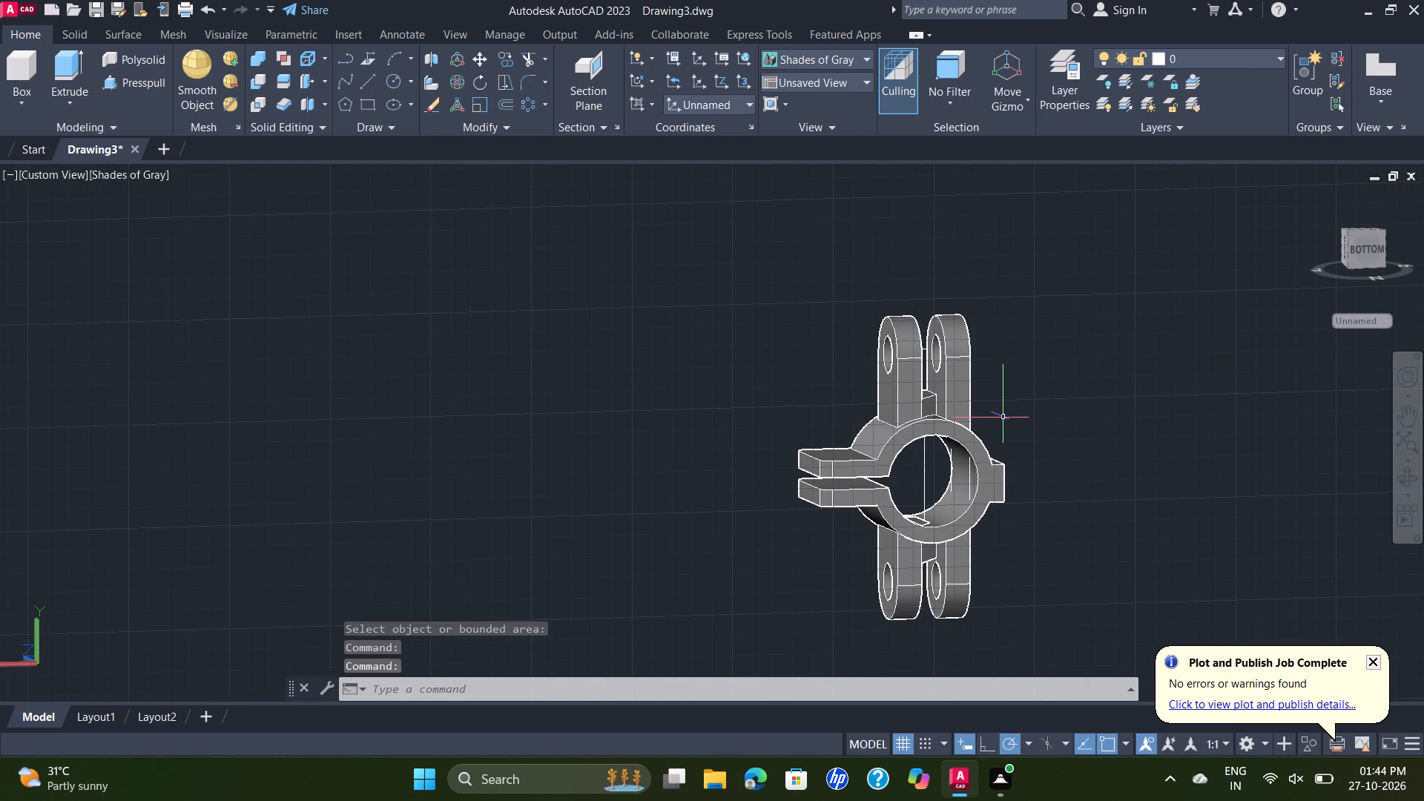
shift+middle_drag(1004, 417, 953, 550)
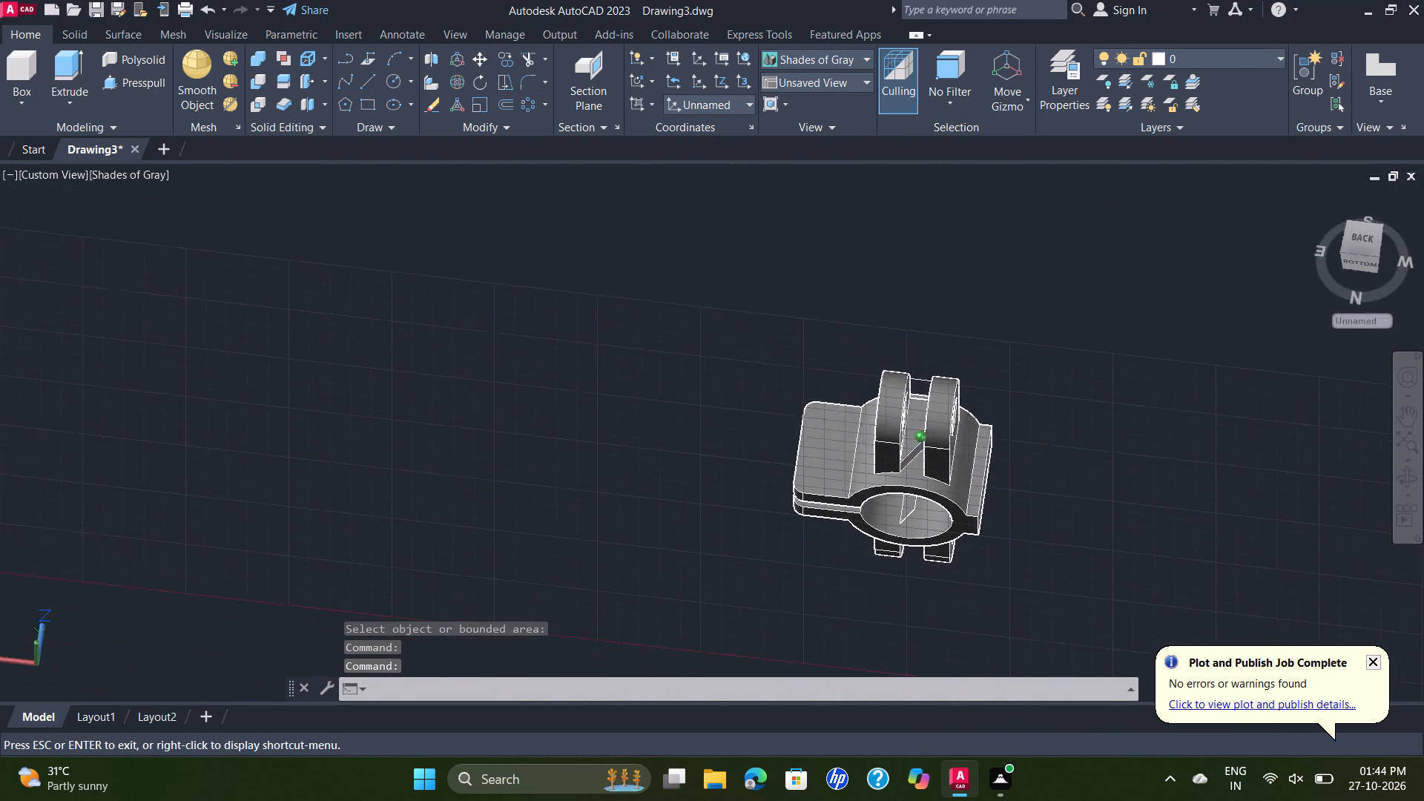
shift+middle_drag(953, 550, 1006, 530)
shift+middle_drag(984, 493, 963, 475)
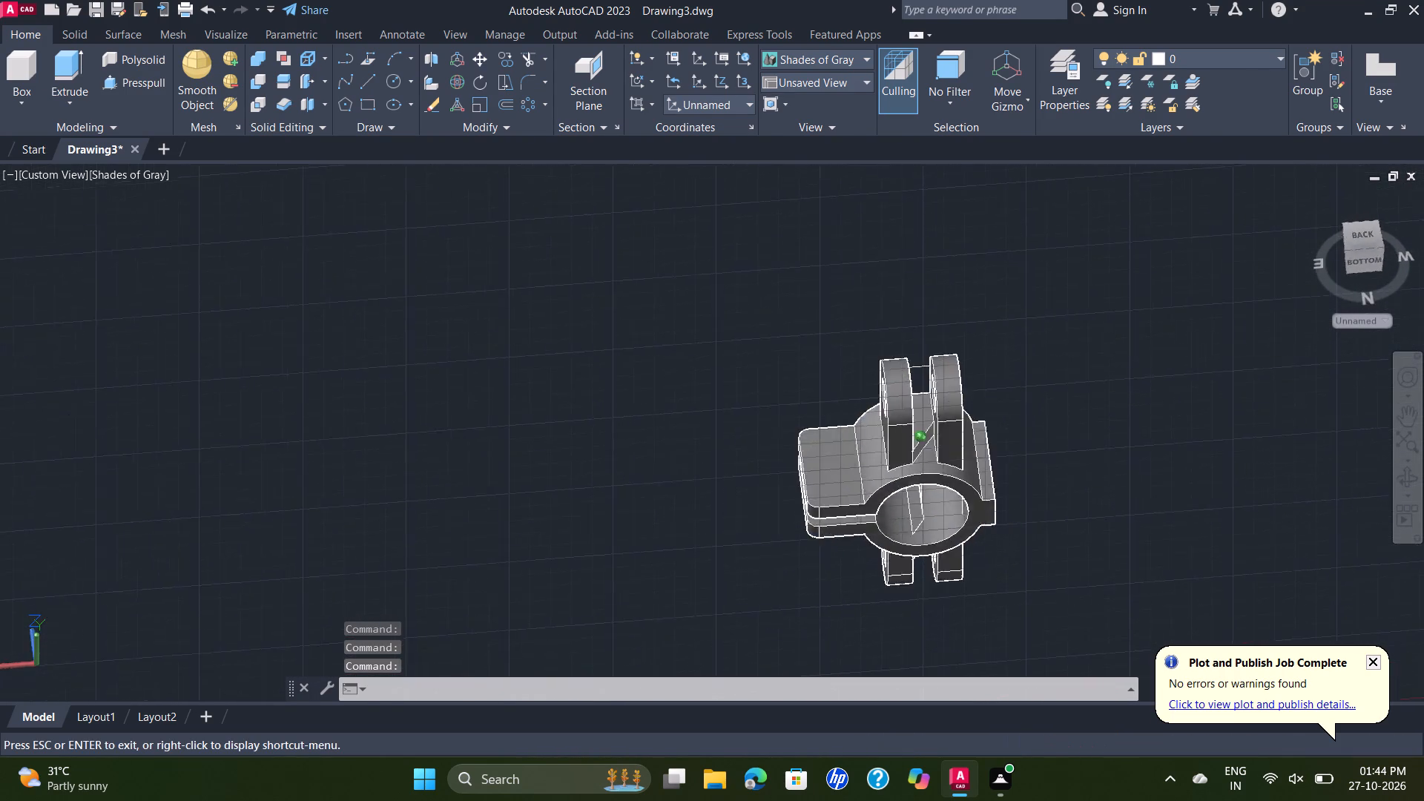
shift+middle_drag(963, 475, 1207, 469)
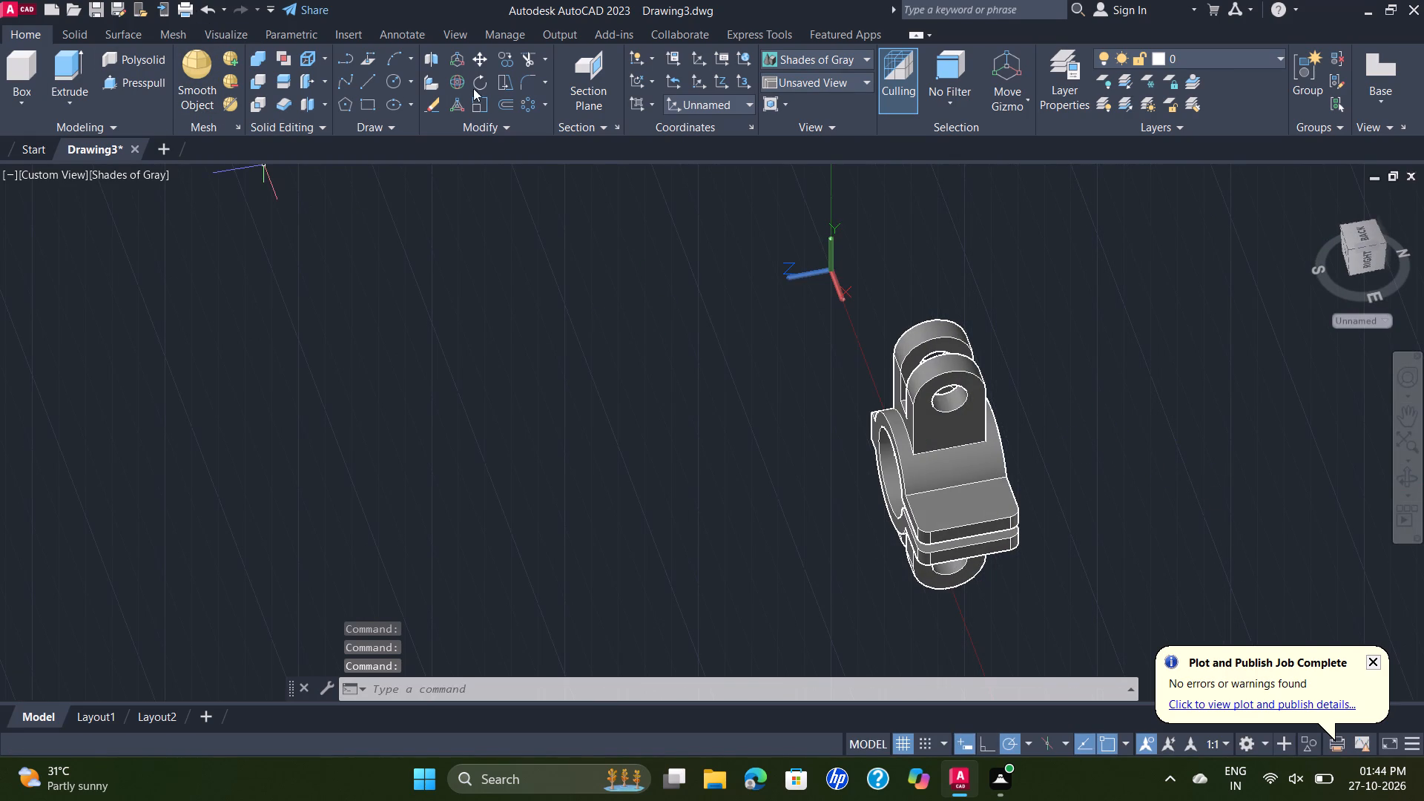
scroll(991, 385, up, 2)
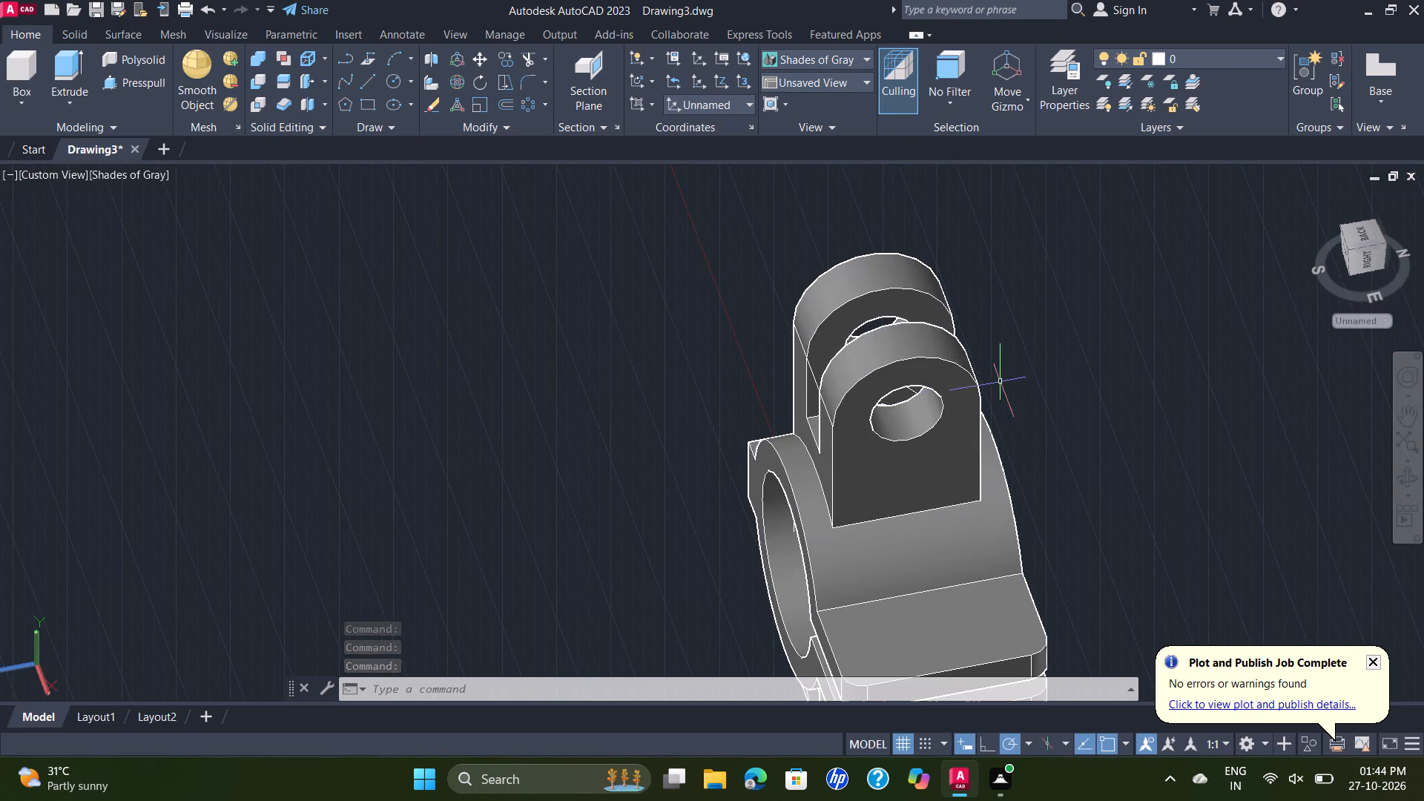
shift+middle_drag(1003, 380, 1149, 326)
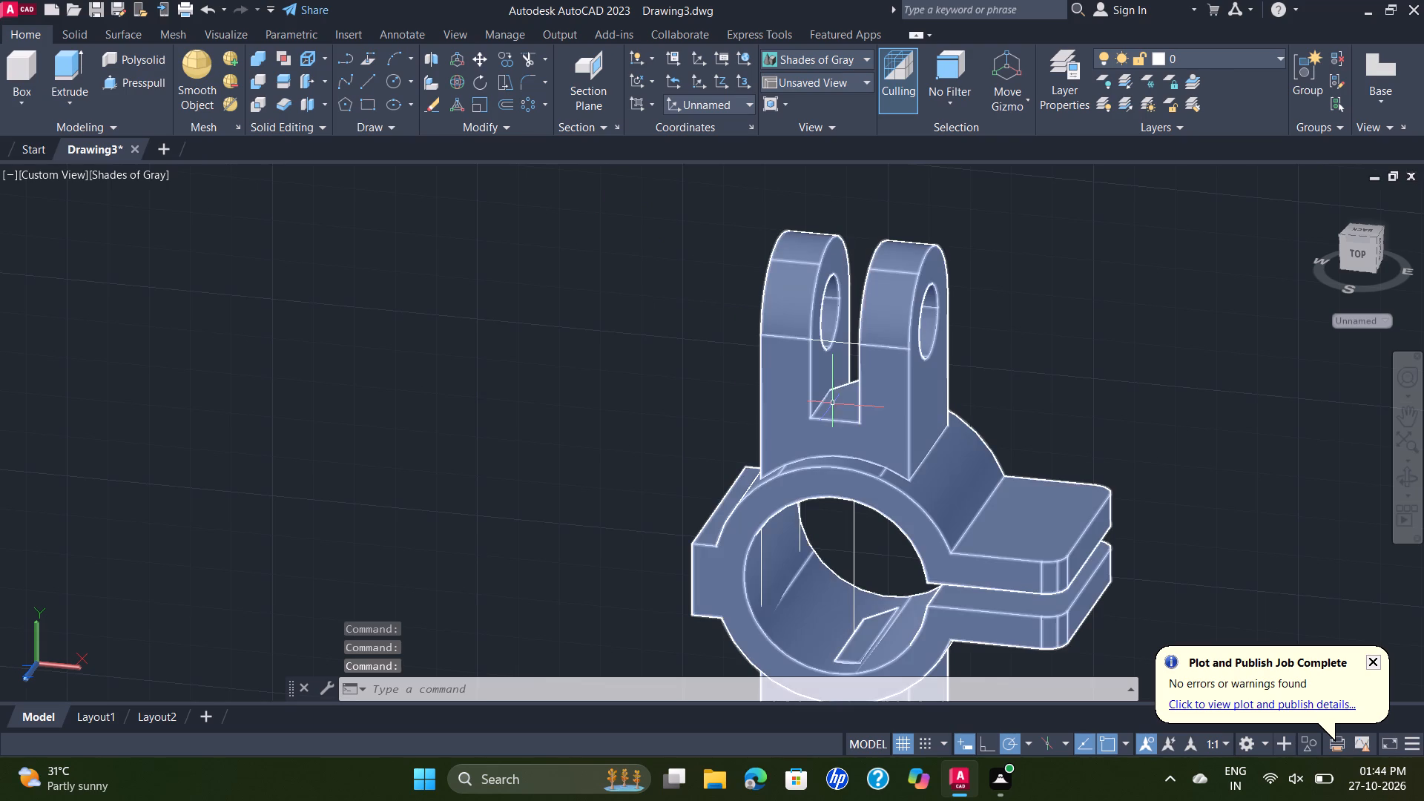
scroll(839, 401, up, 2)
scroll(861, 392, down, 2)
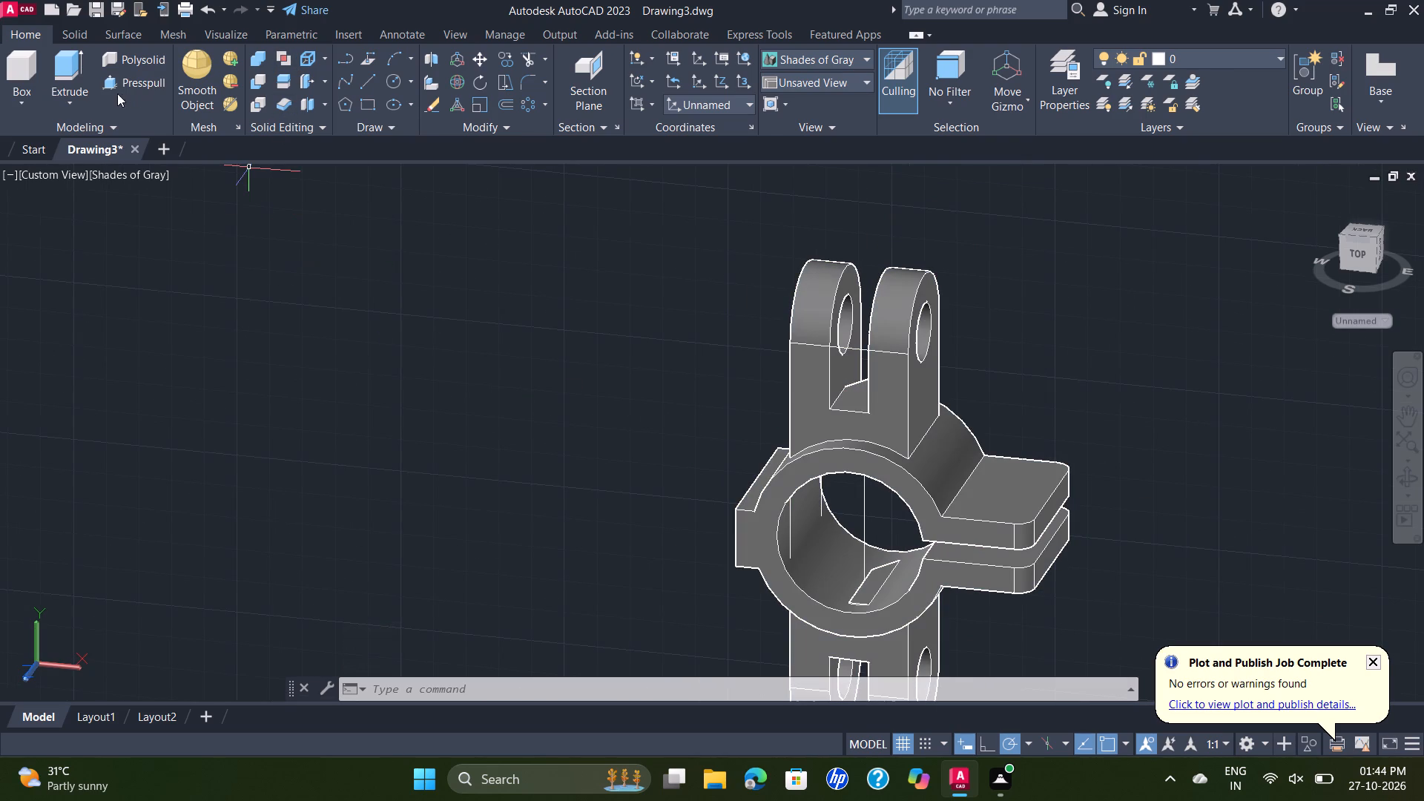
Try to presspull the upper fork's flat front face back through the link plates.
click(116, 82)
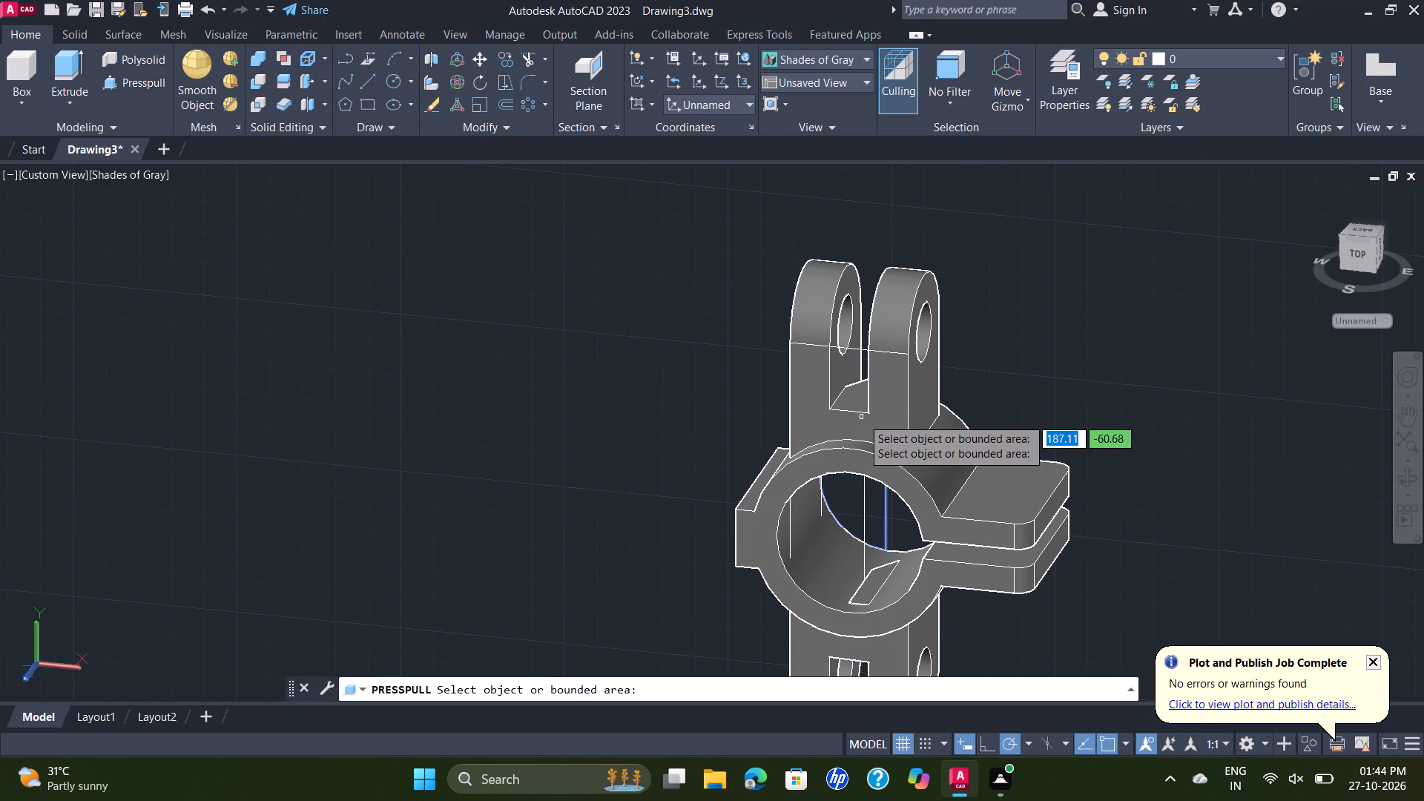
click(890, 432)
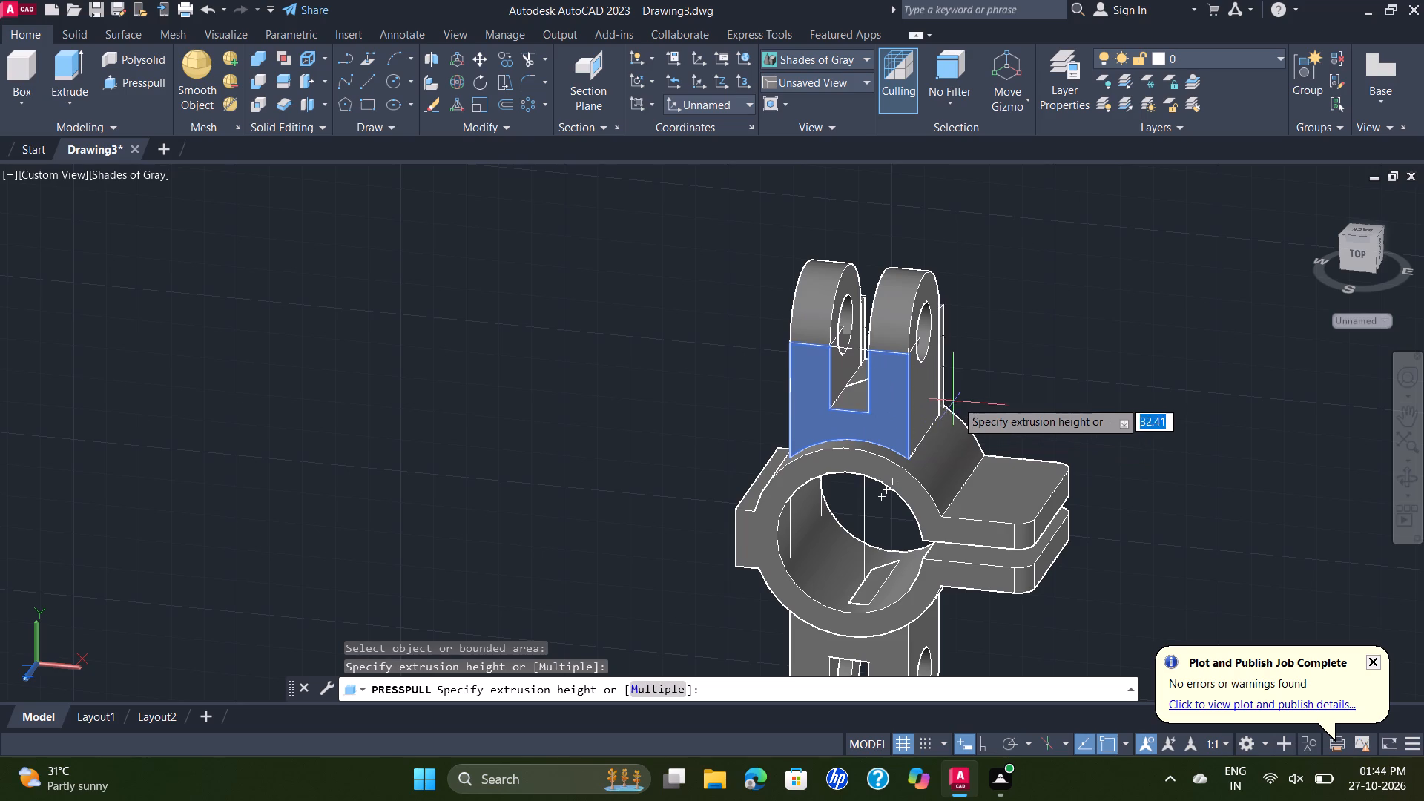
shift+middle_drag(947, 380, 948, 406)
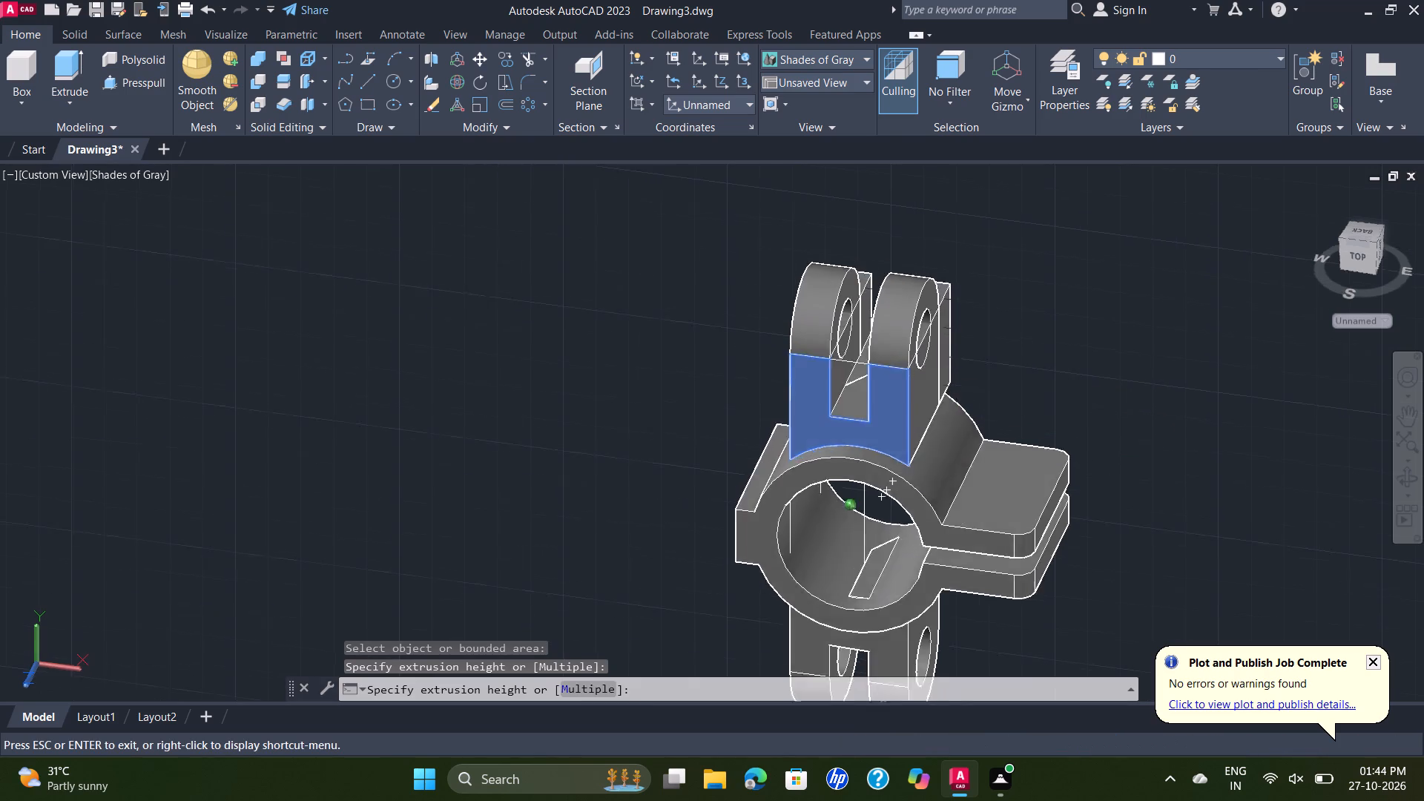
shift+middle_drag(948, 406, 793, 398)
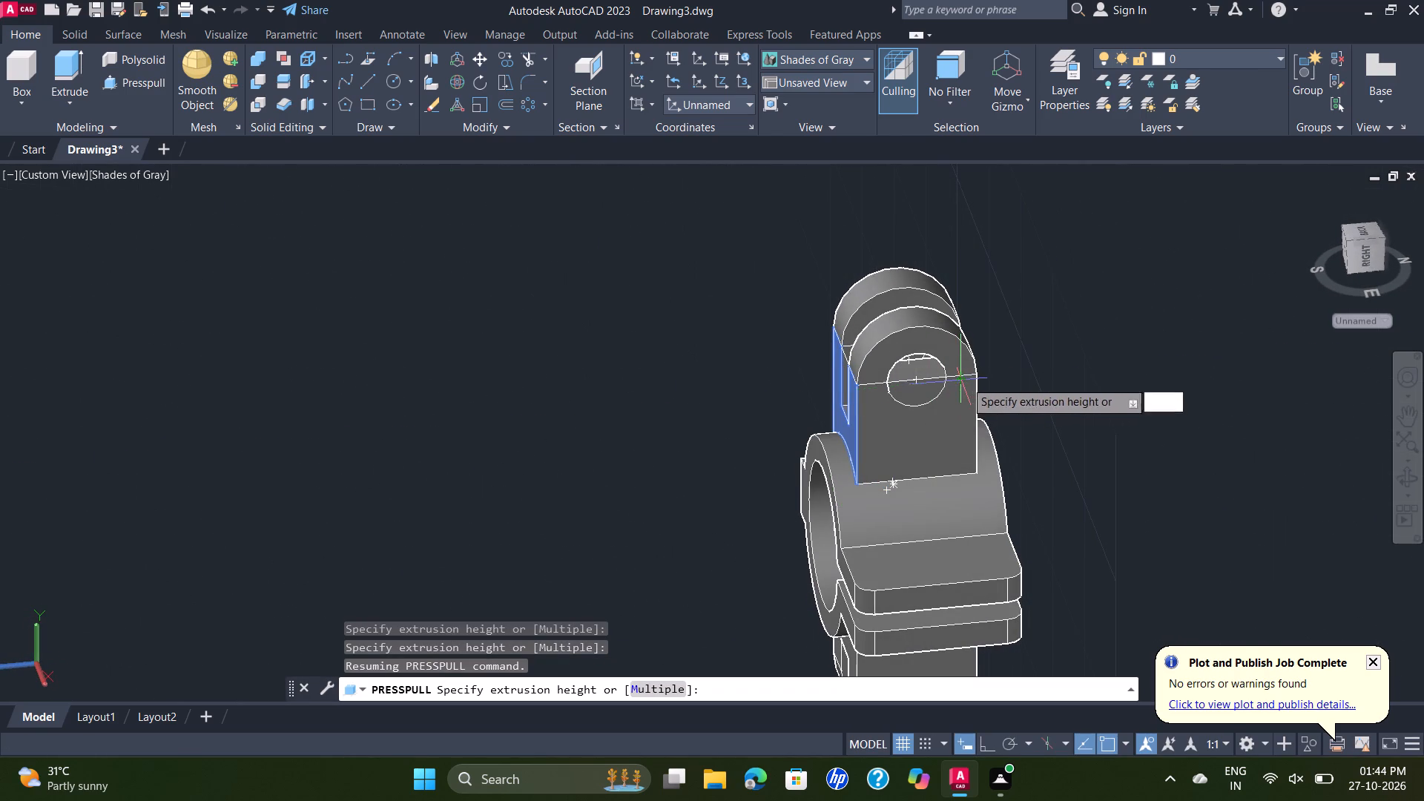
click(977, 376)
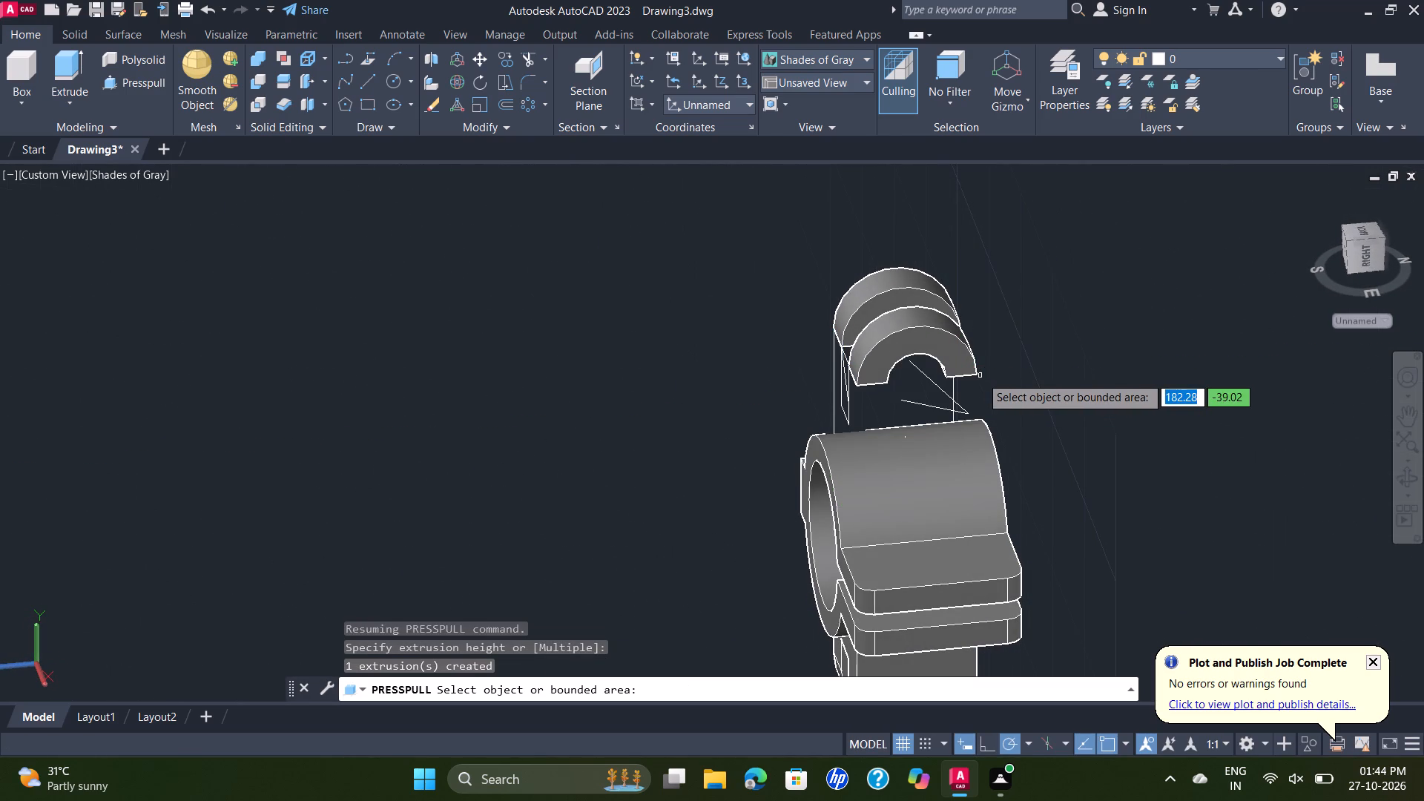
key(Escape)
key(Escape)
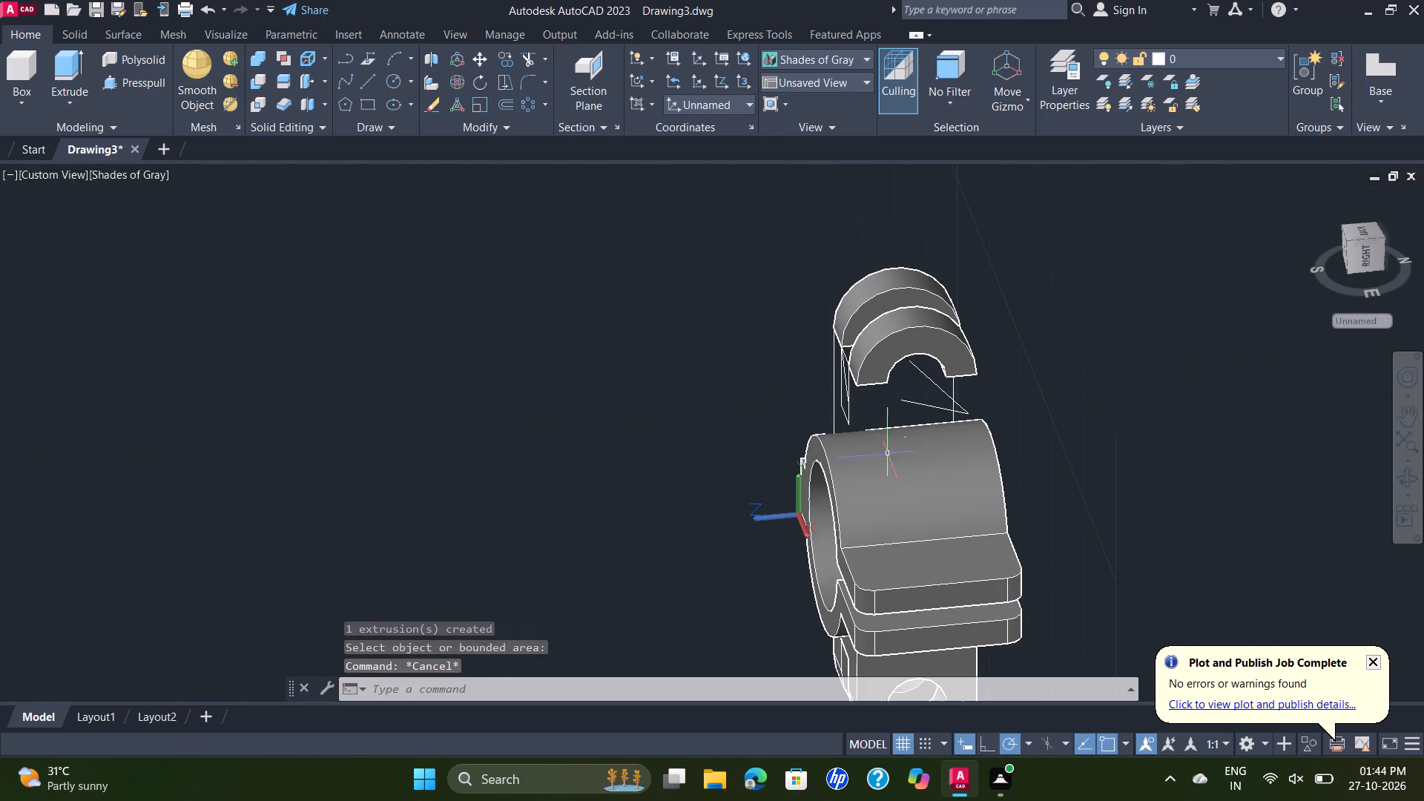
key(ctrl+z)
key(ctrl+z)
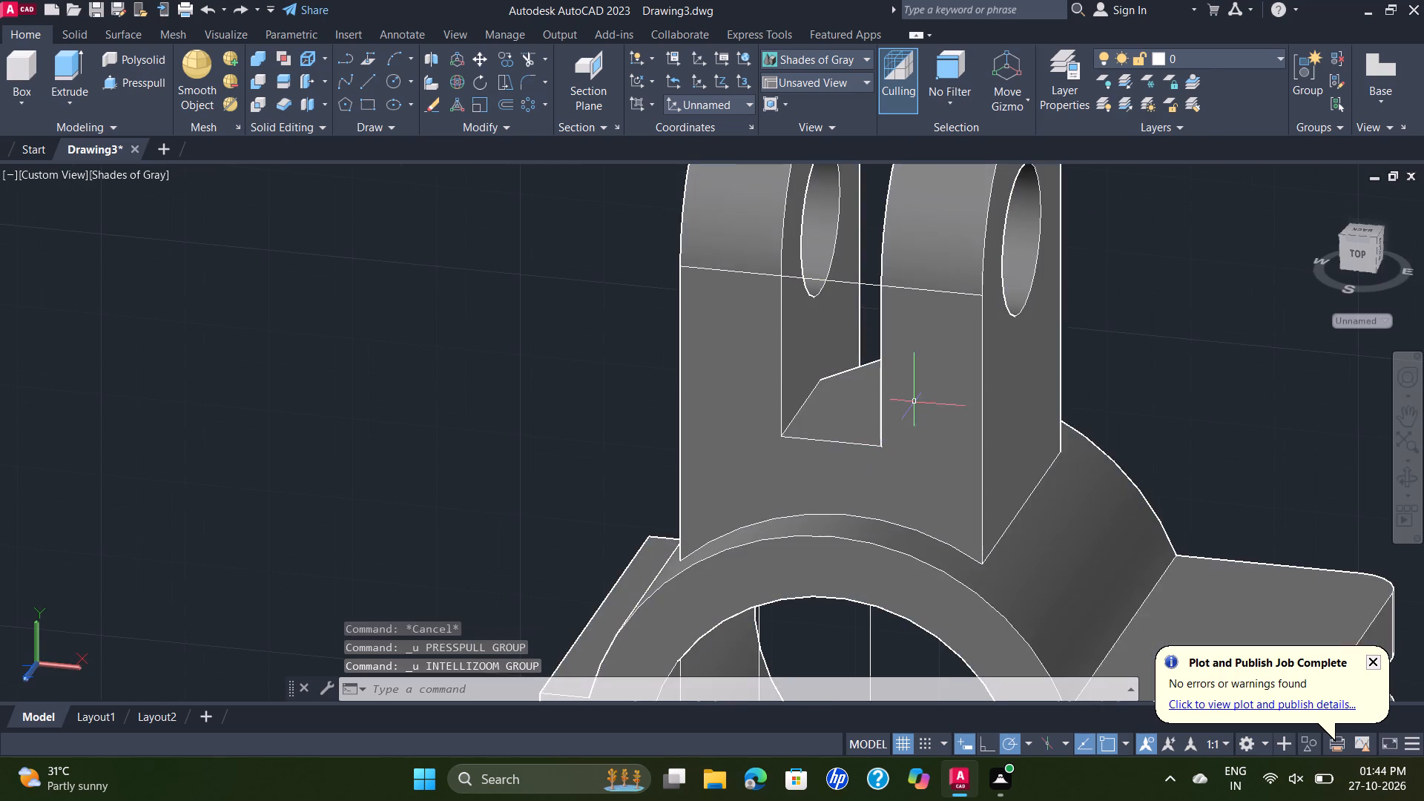
Presspull the rectangle between the upper fork's plates through to their far side, filling the slot with a block about 38 deep.
click(864, 283)
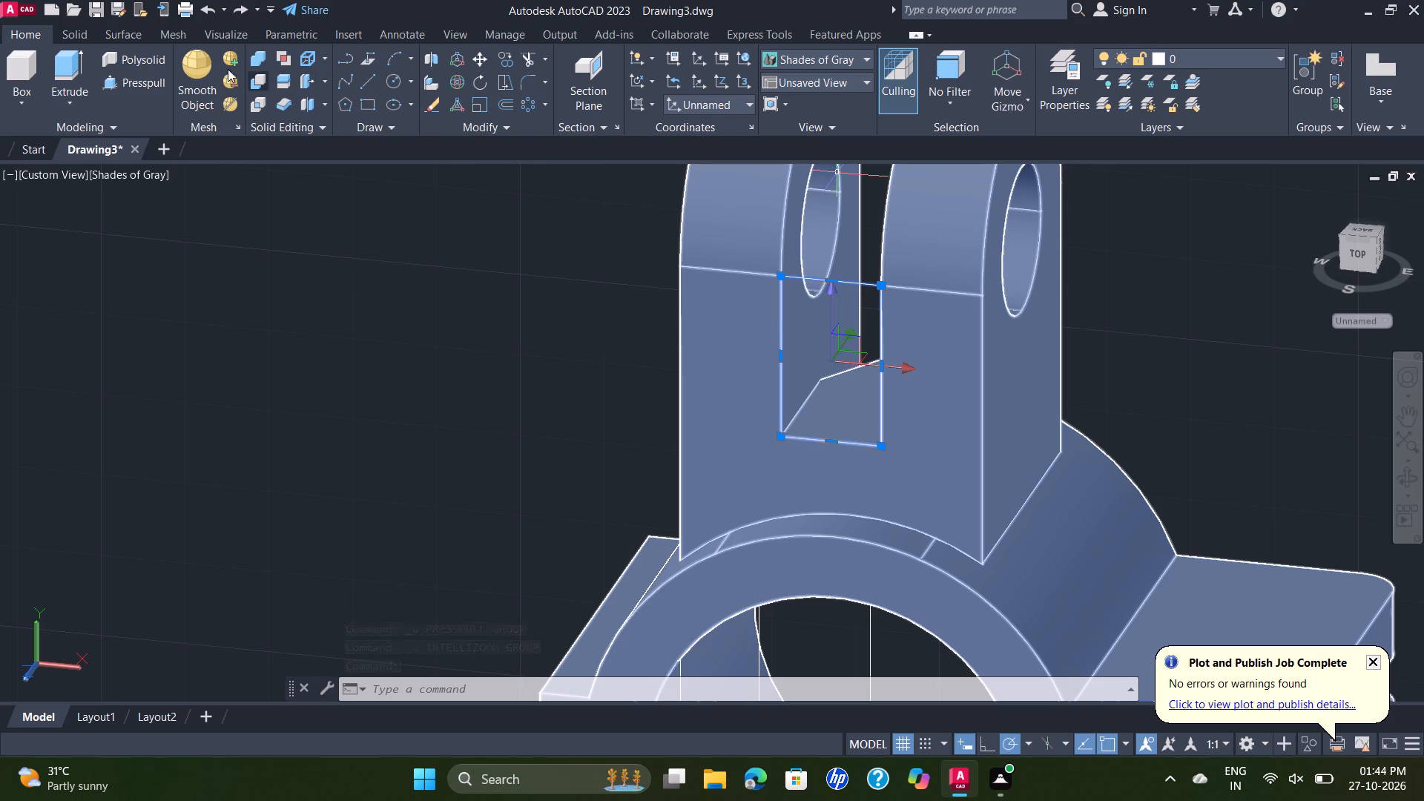
click(148, 76)
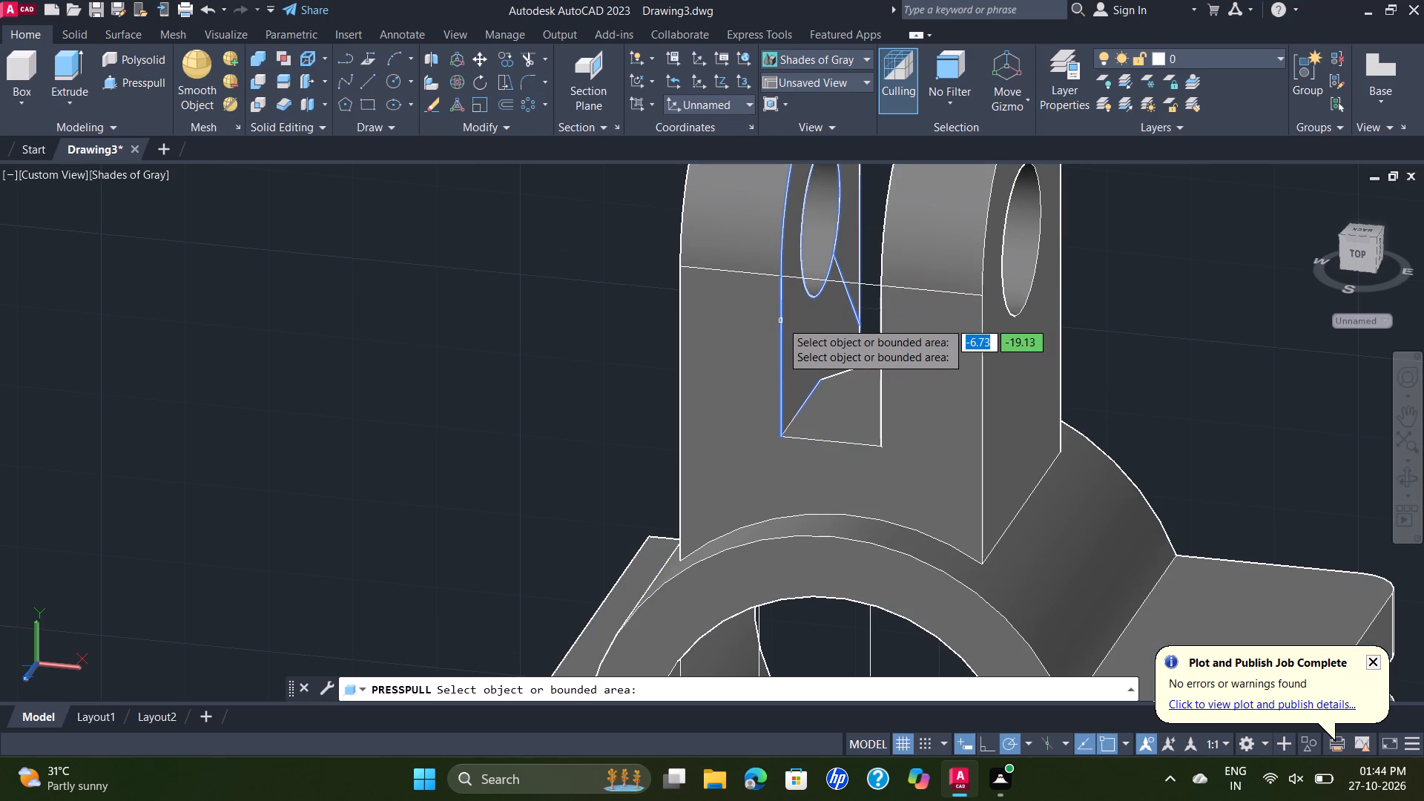
click(879, 371)
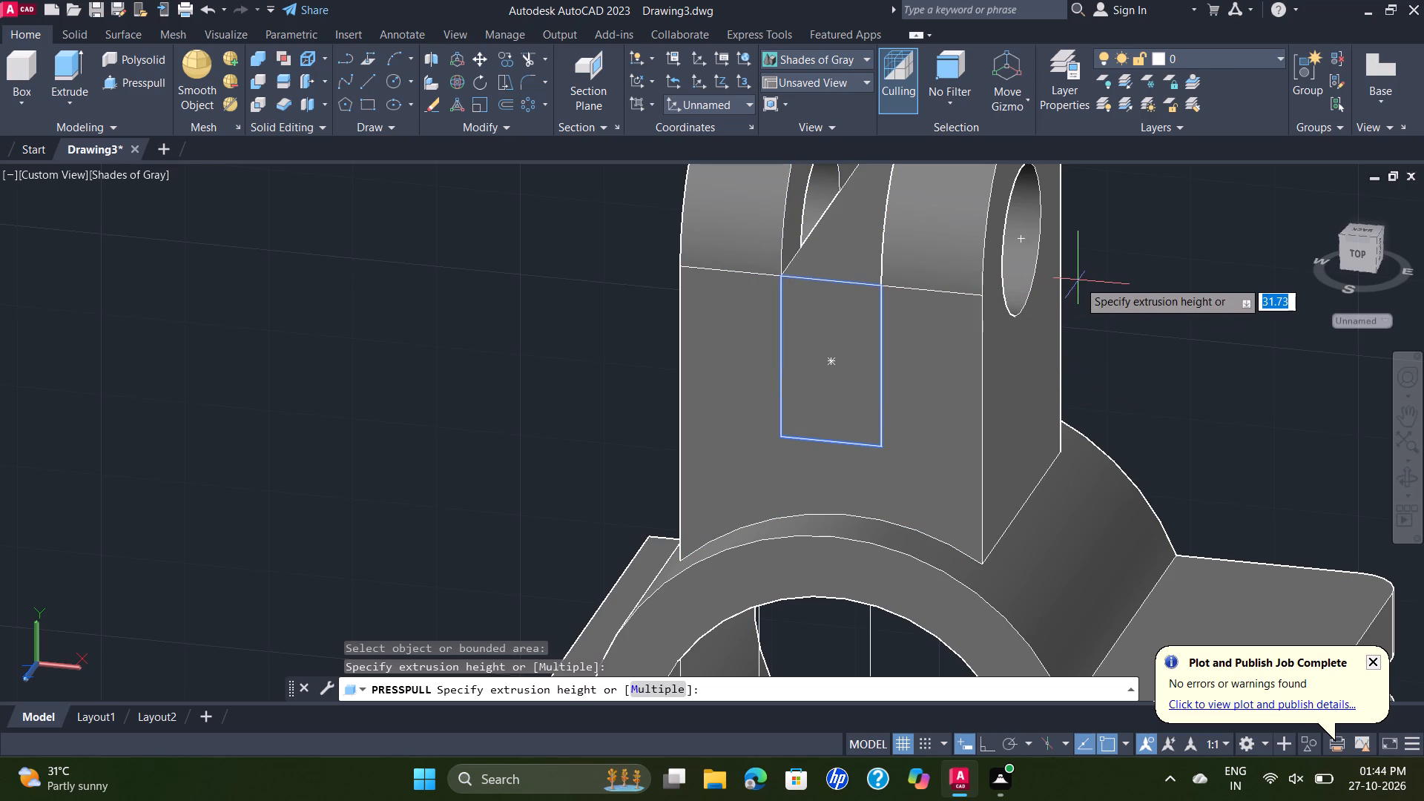
shift+middle_drag(1090, 292, 885, 300)
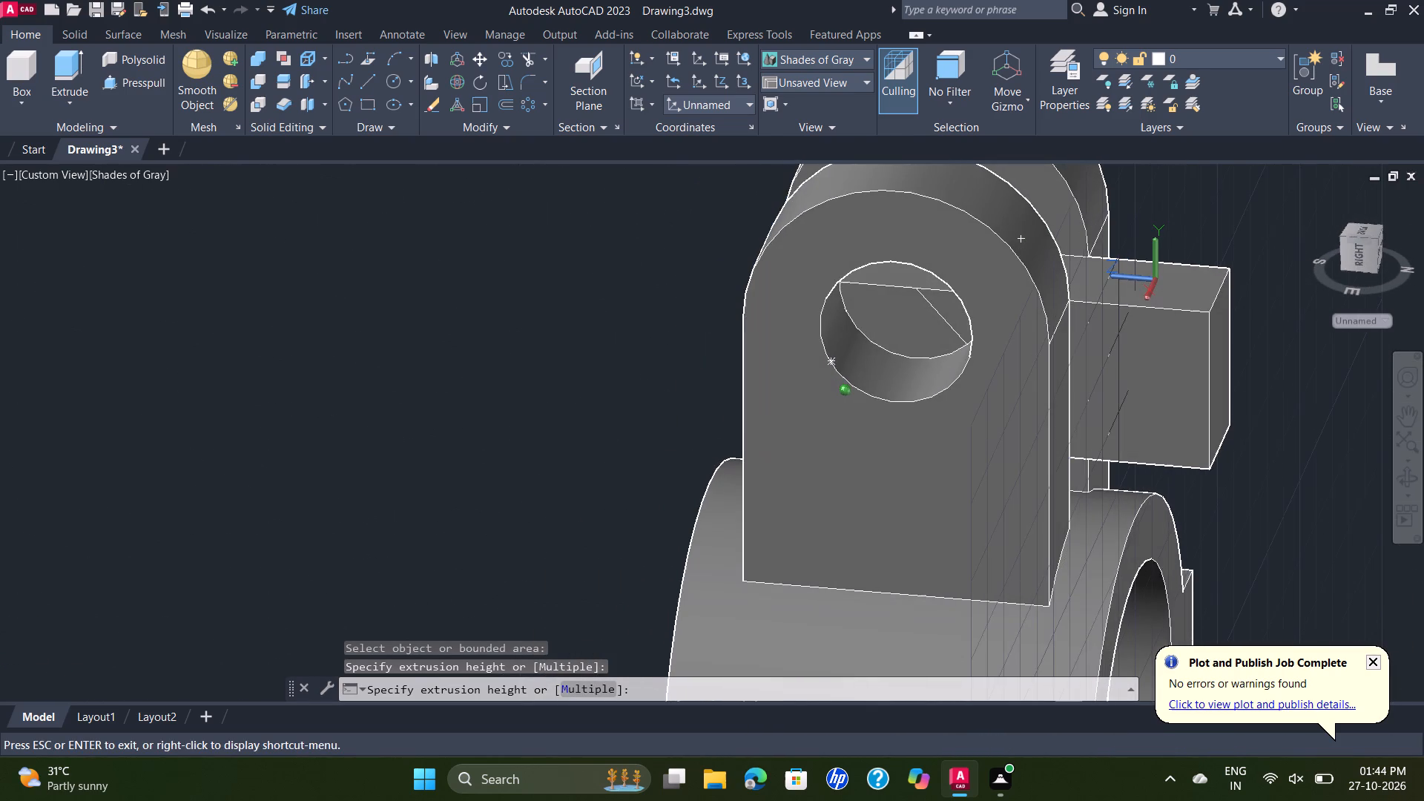
shift+middle_drag(885, 300, 736, 234)
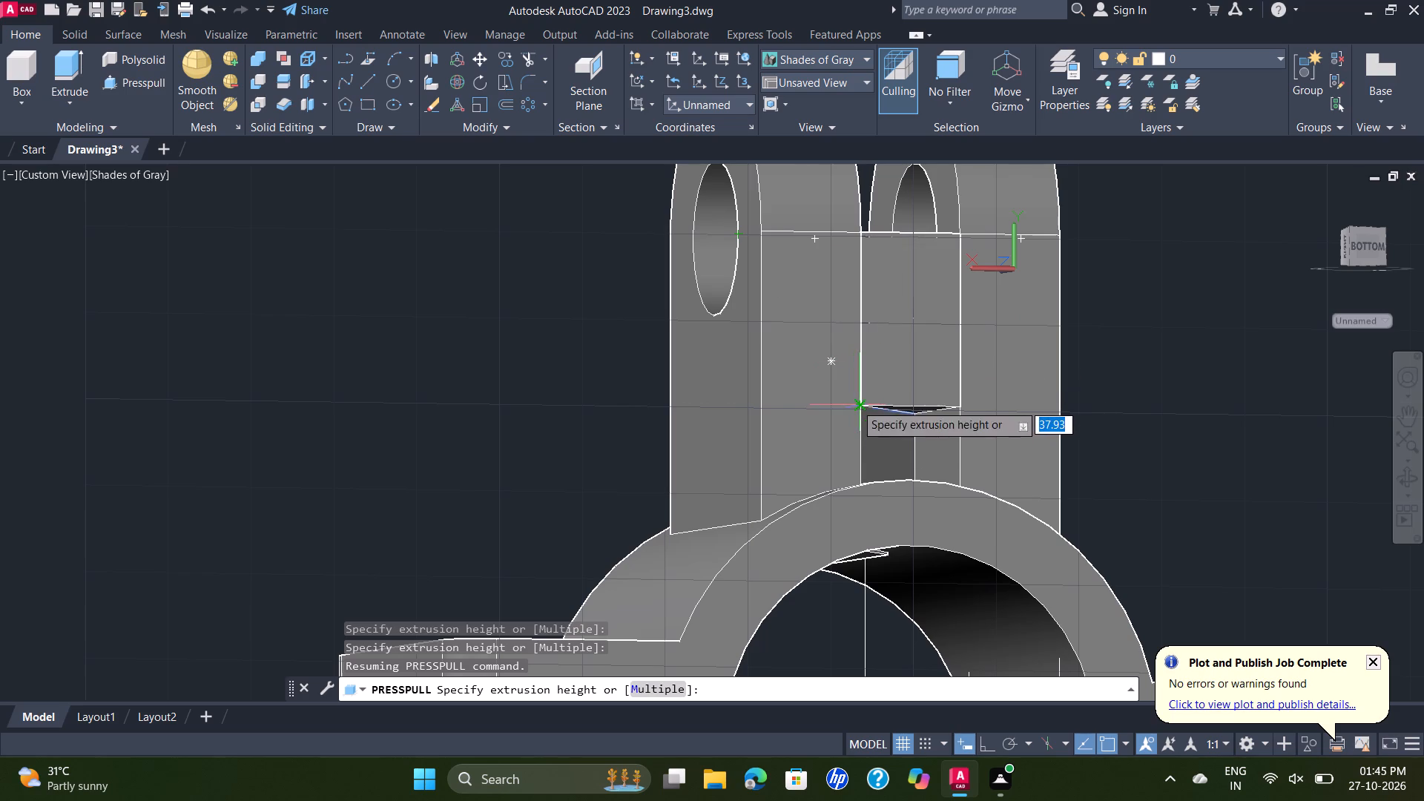
click(857, 401)
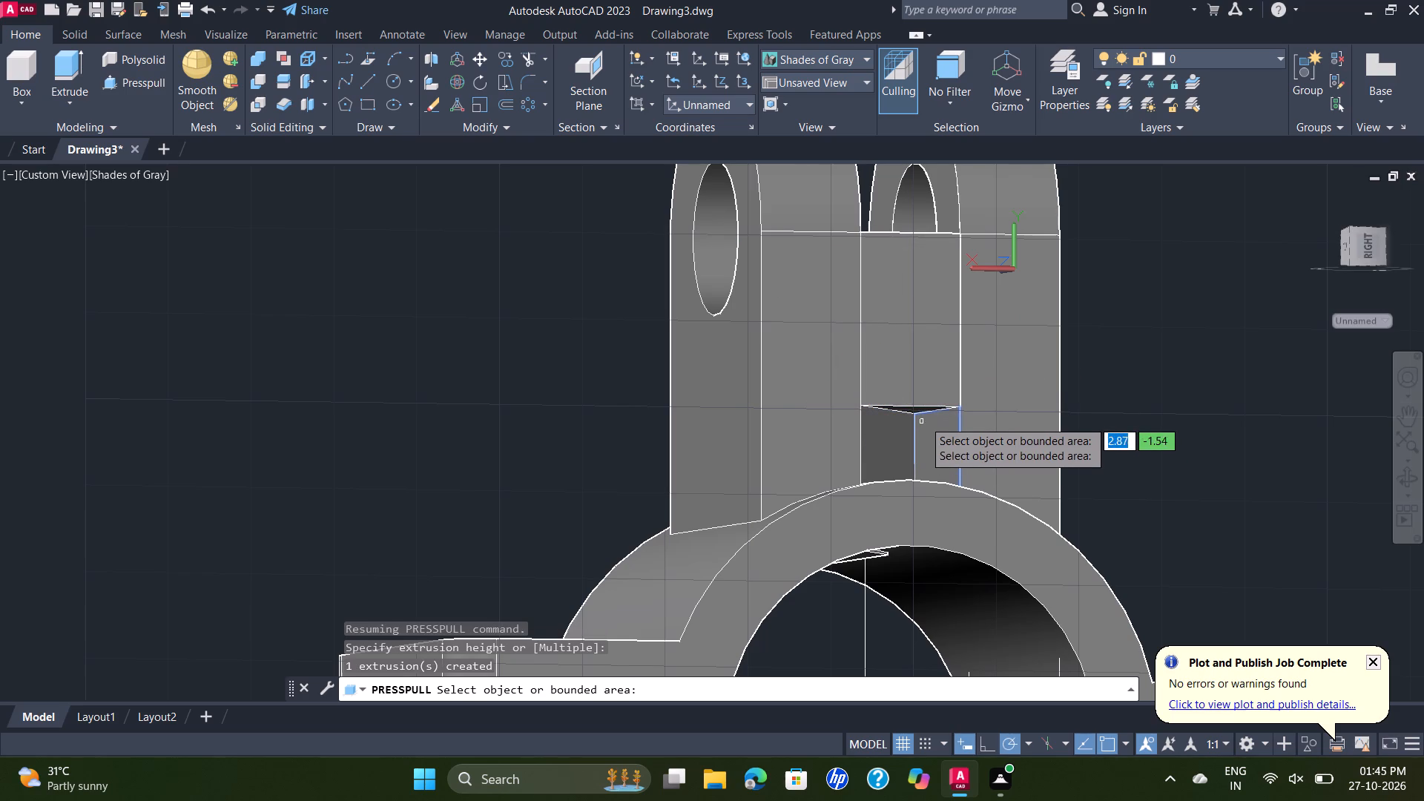
Presspull the triangular opening beneath the slot block about 16 down to the ring's outer surface.
click(923, 410)
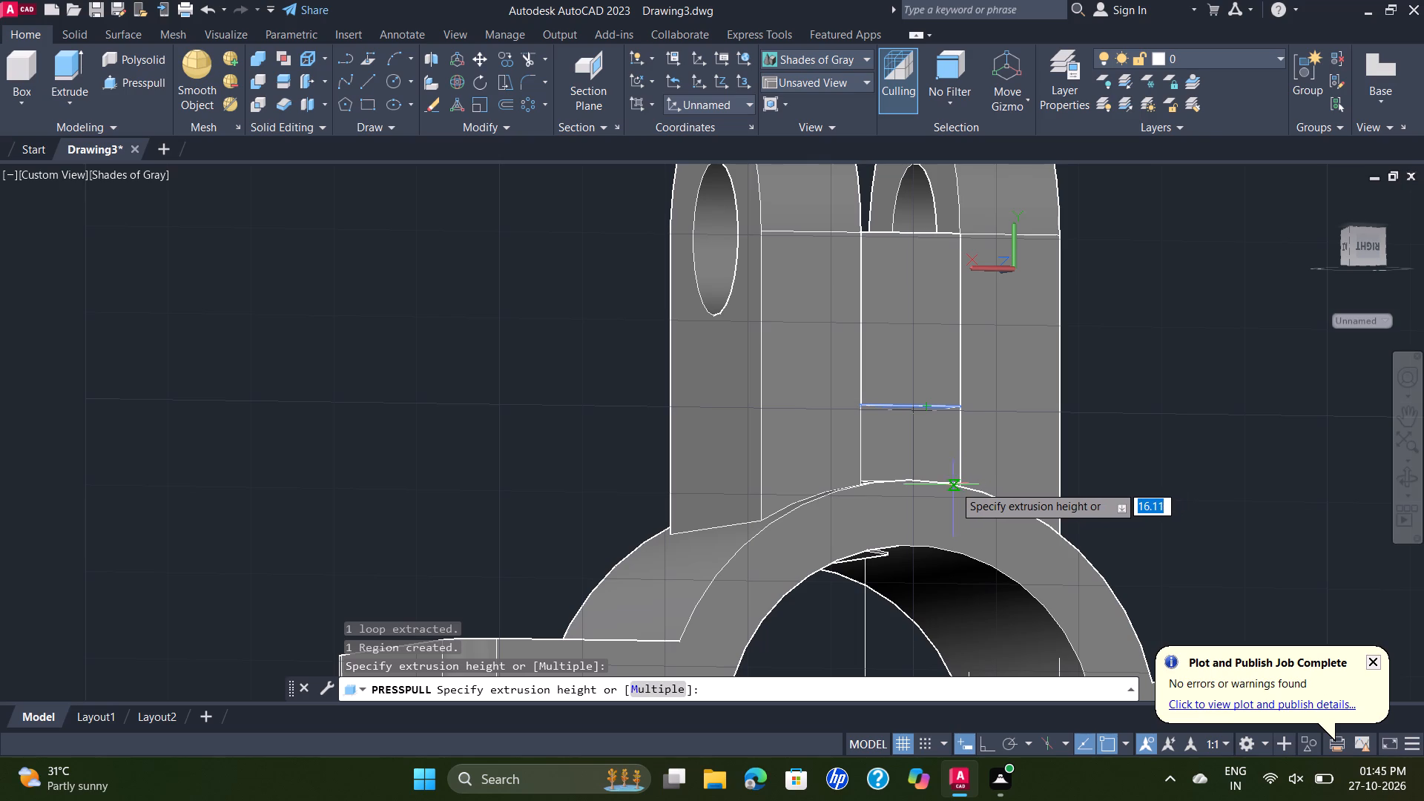
click(955, 488)
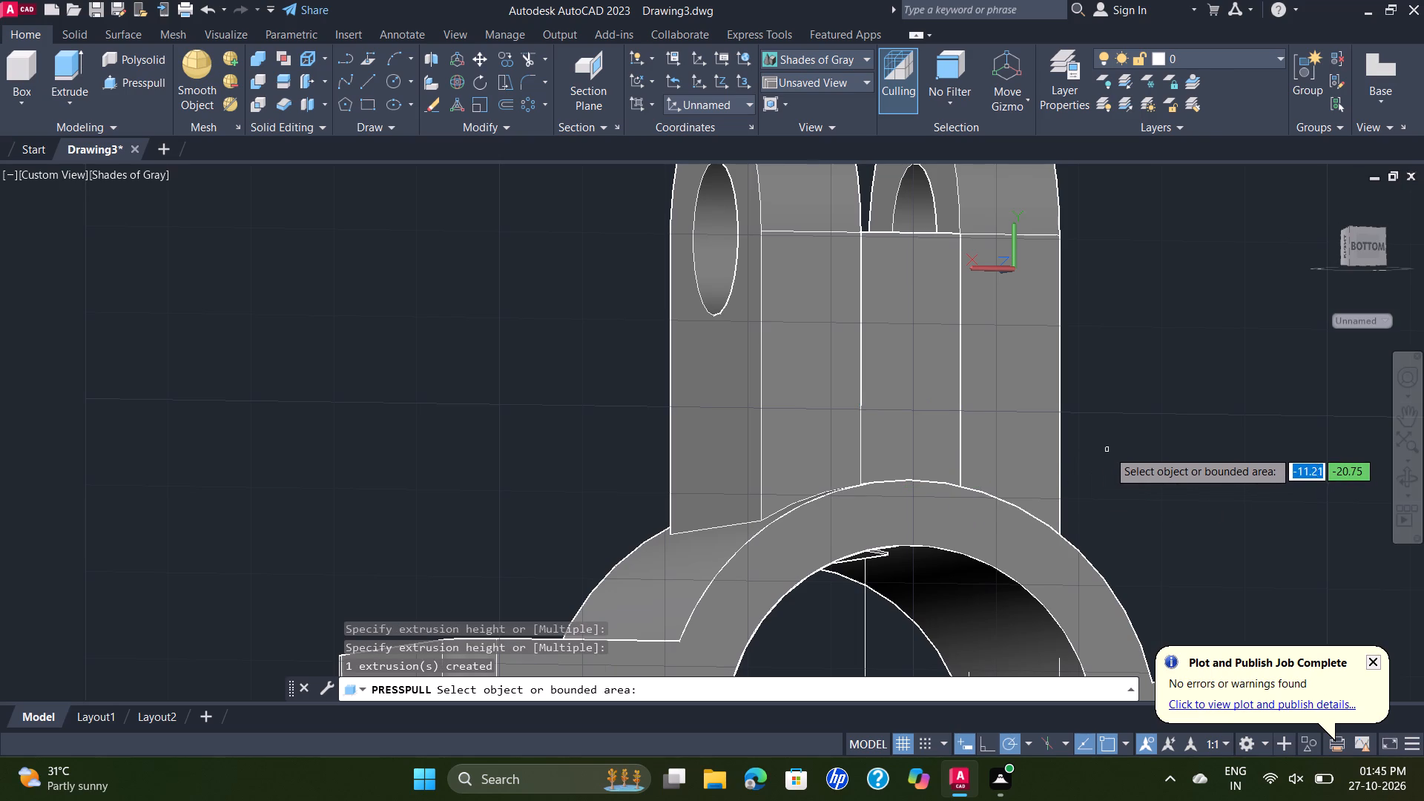
Presspull the rectangular slot face between the upper fork's plates through the block to reopen the slot.
scroll(1118, 446, down, 1)
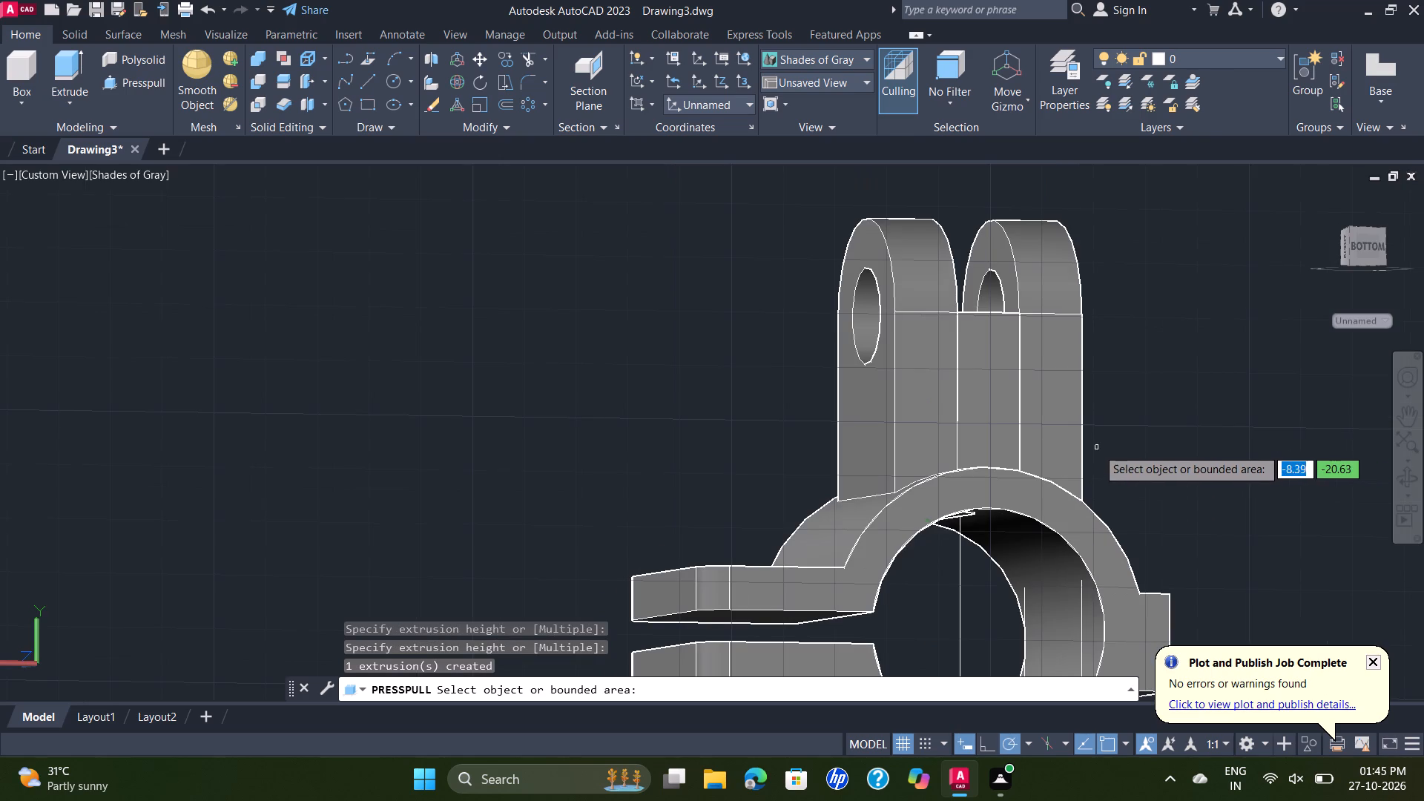
shift+middle_drag(1097, 448, 1273, 465)
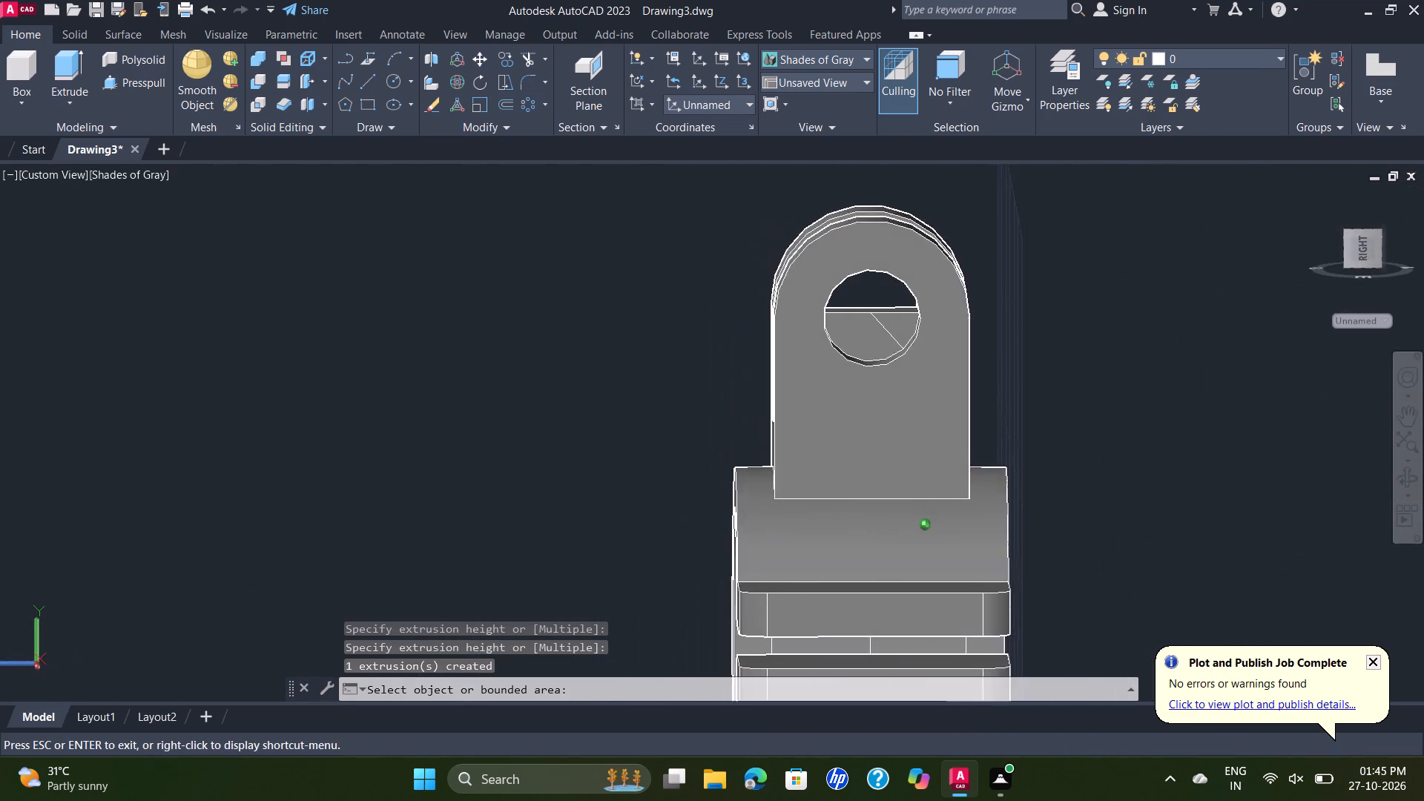
shift+middle_drag(1273, 465, 1313, 446)
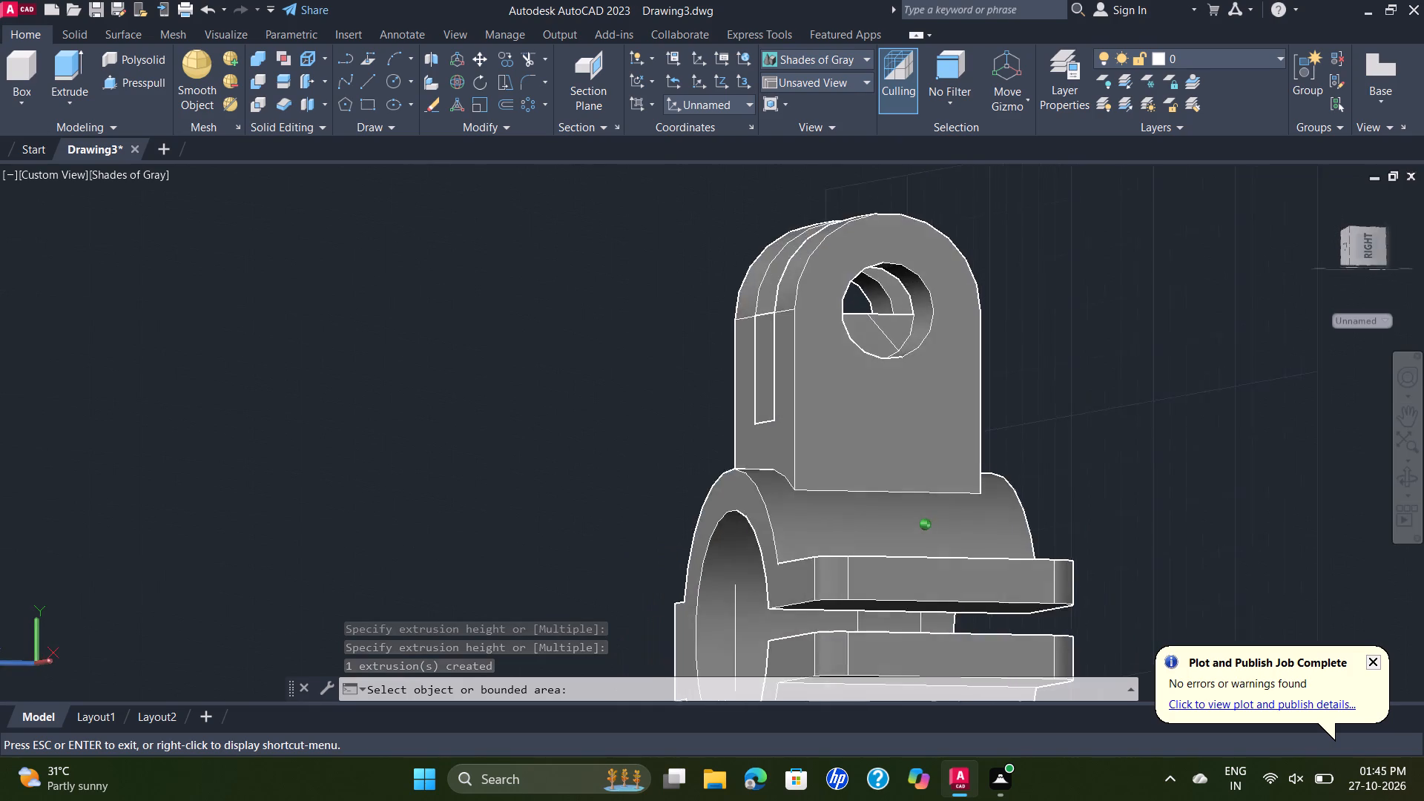
shift+middle_drag(1313, 446, 1360, 474)
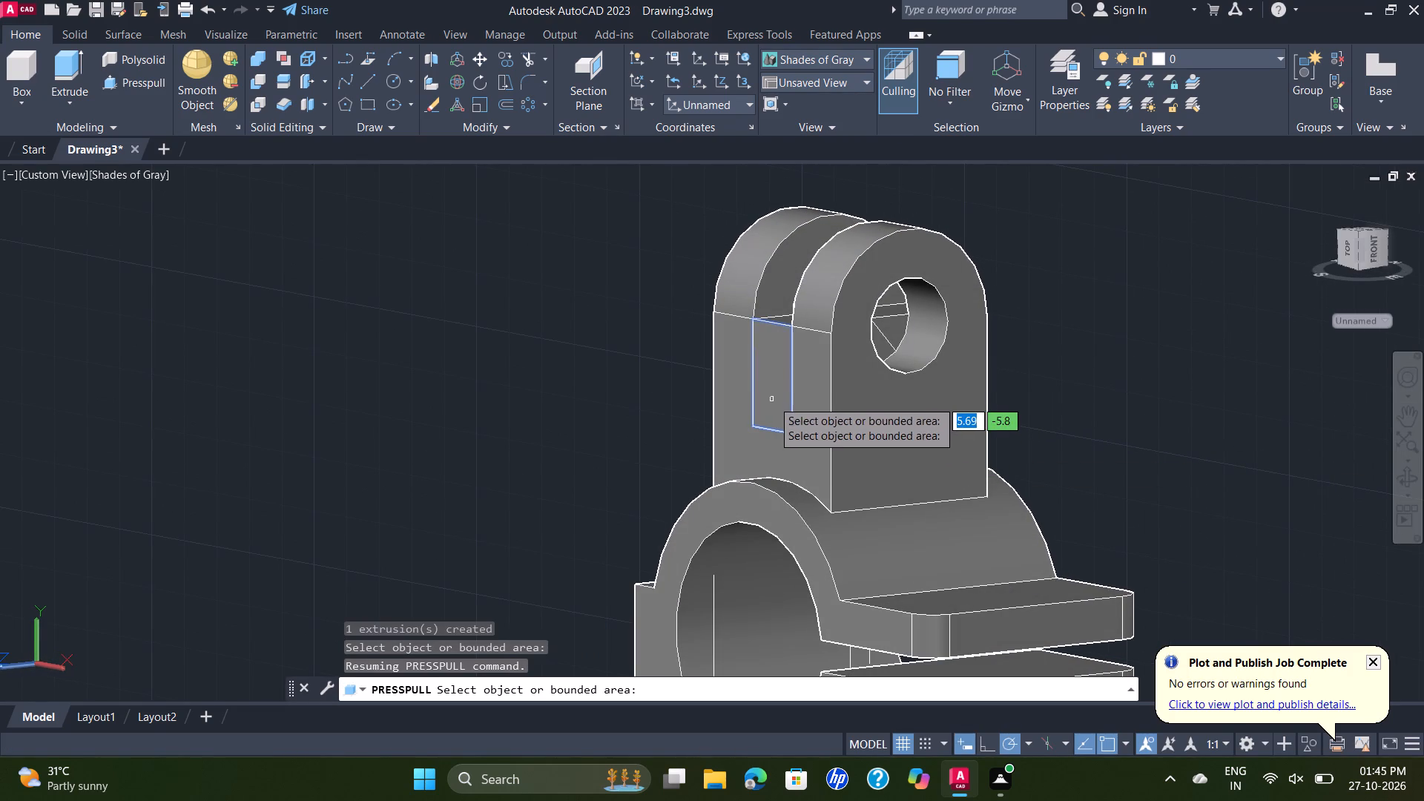
click(772, 400)
click(1038, 380)
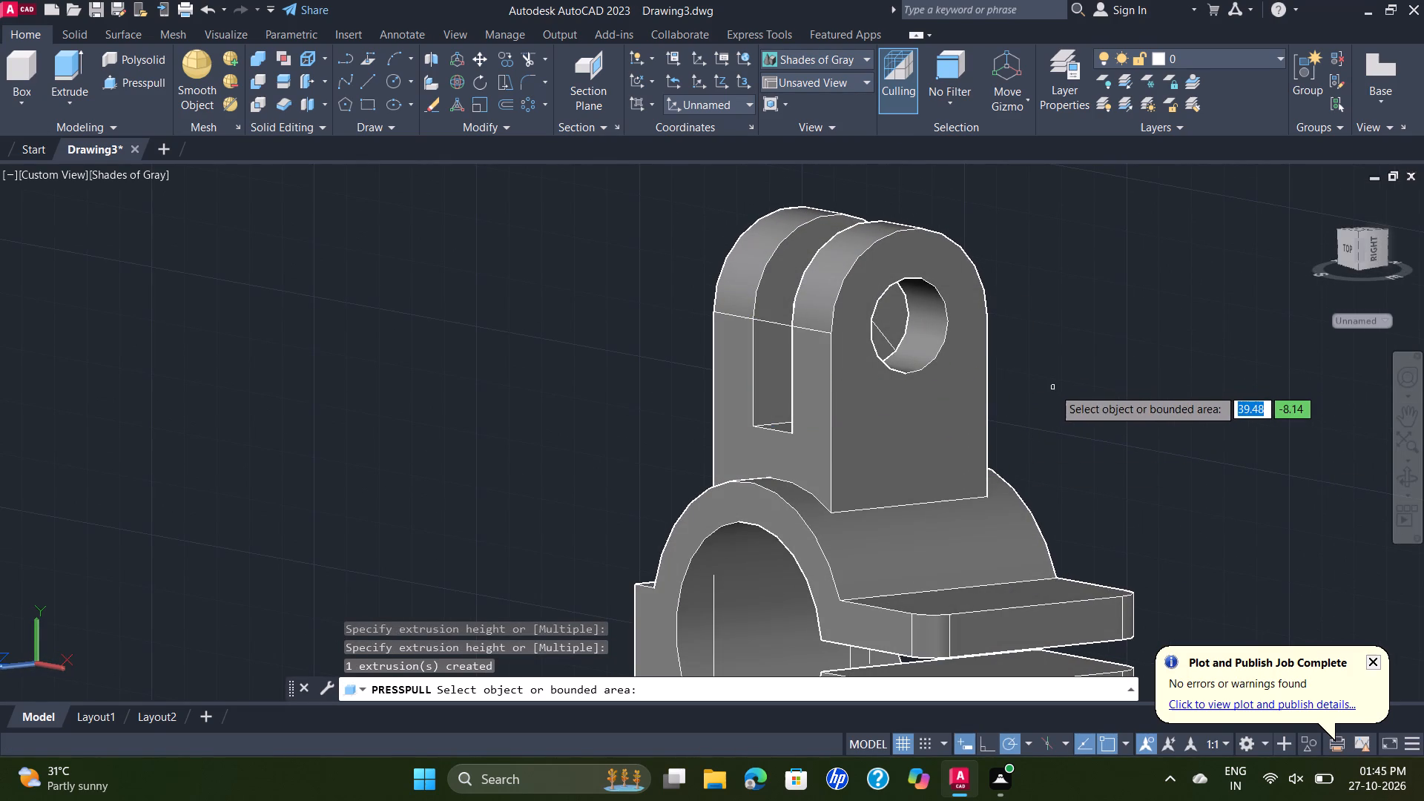
Examine the clamp from all sides, comparing the filler between the upper fork's plates with the lower fork's angled filler.
shift+middle_drag(1053, 389, 1019, 476)
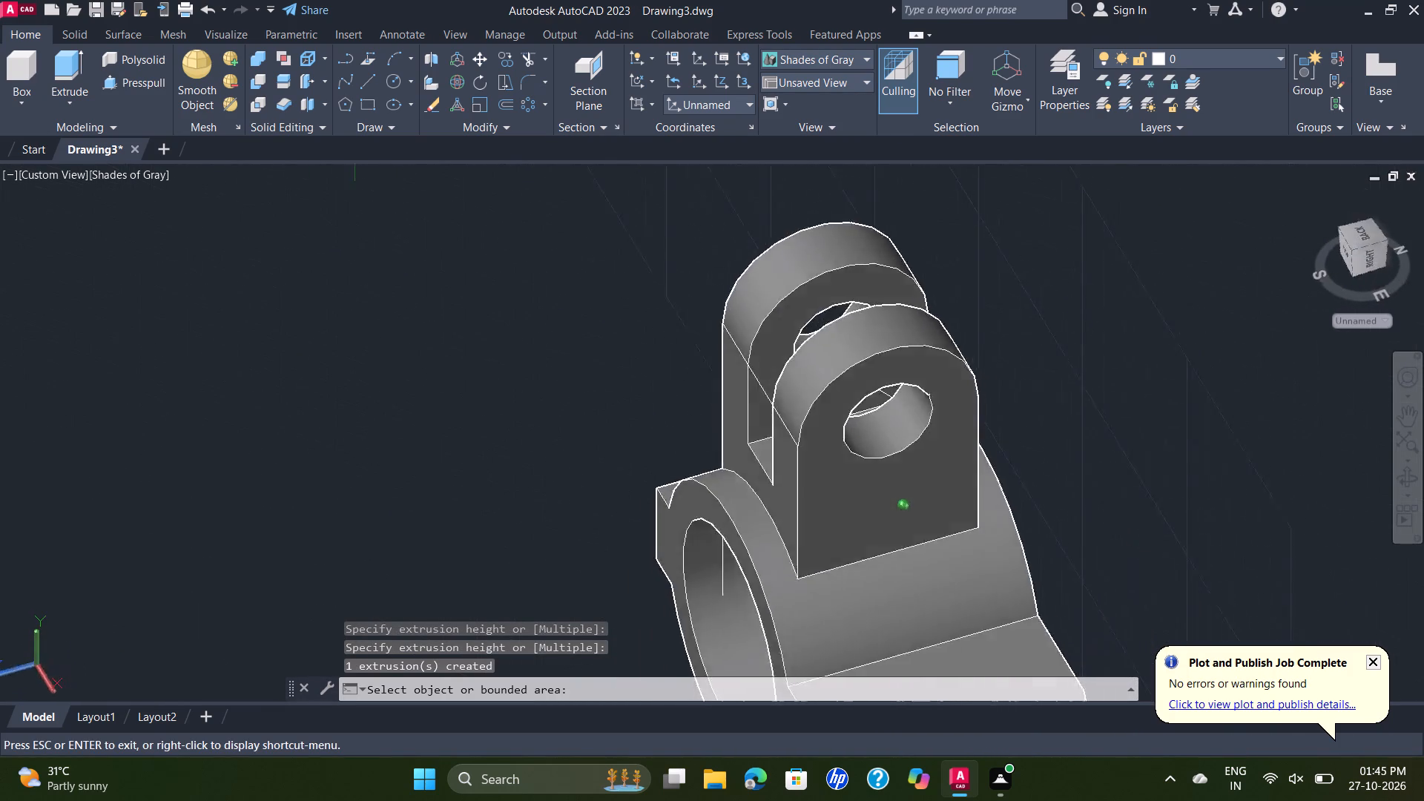
shift+middle_drag(1019, 476, 879, 356)
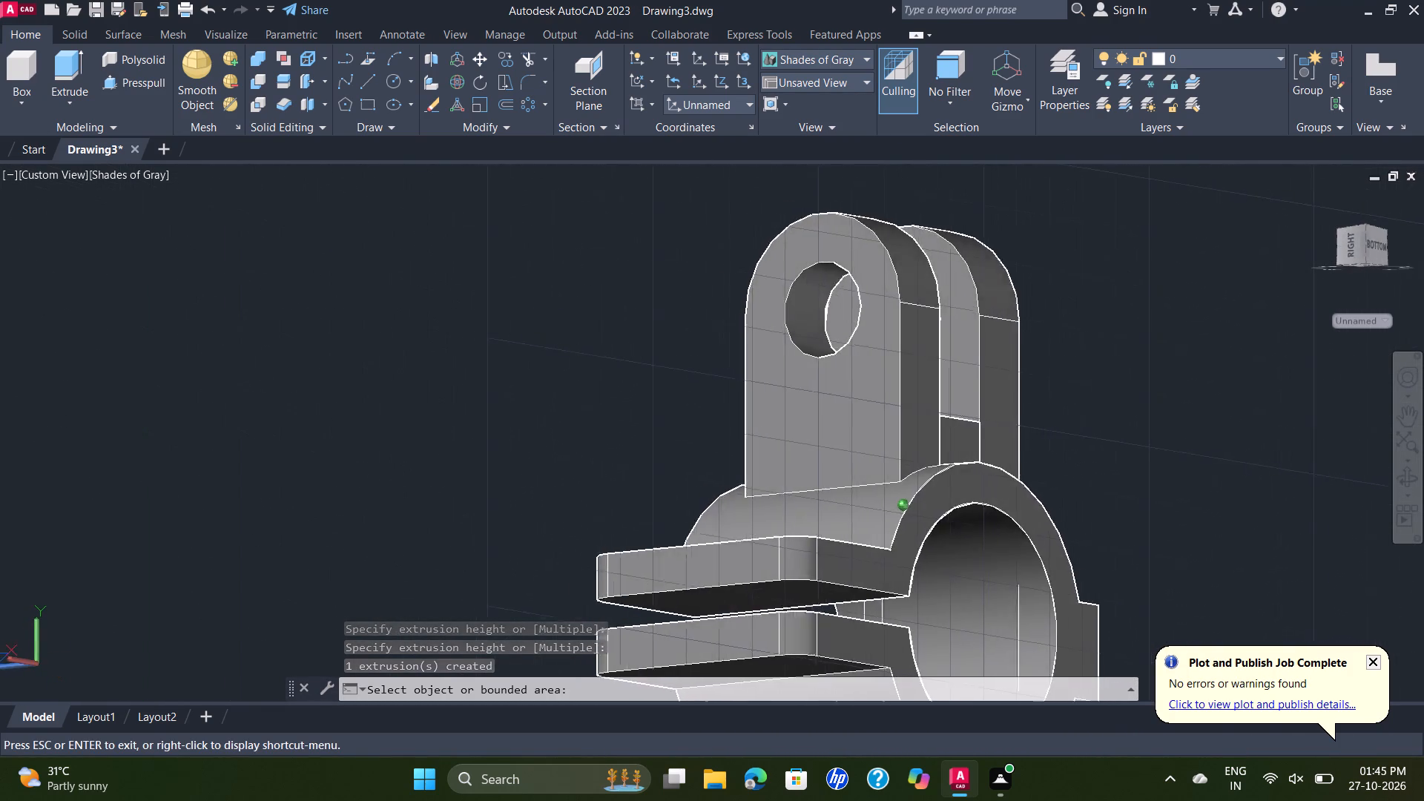
shift+middle_drag(879, 356, 871, 356)
shift+scroll(875, 366, down, 1)
shift+middle_drag(1102, 455, 960, 473)
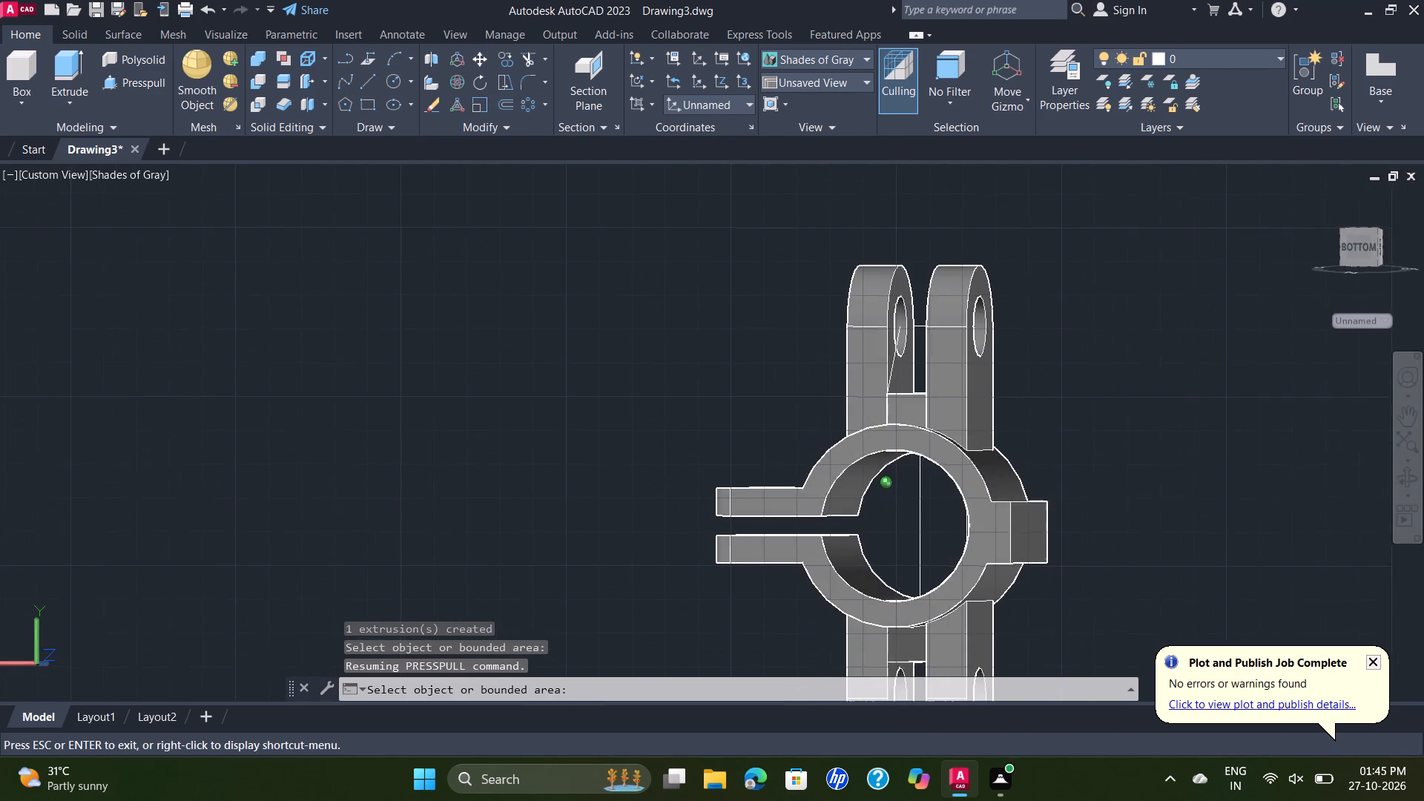
shift+middle_drag(960, 473, 957, 475)
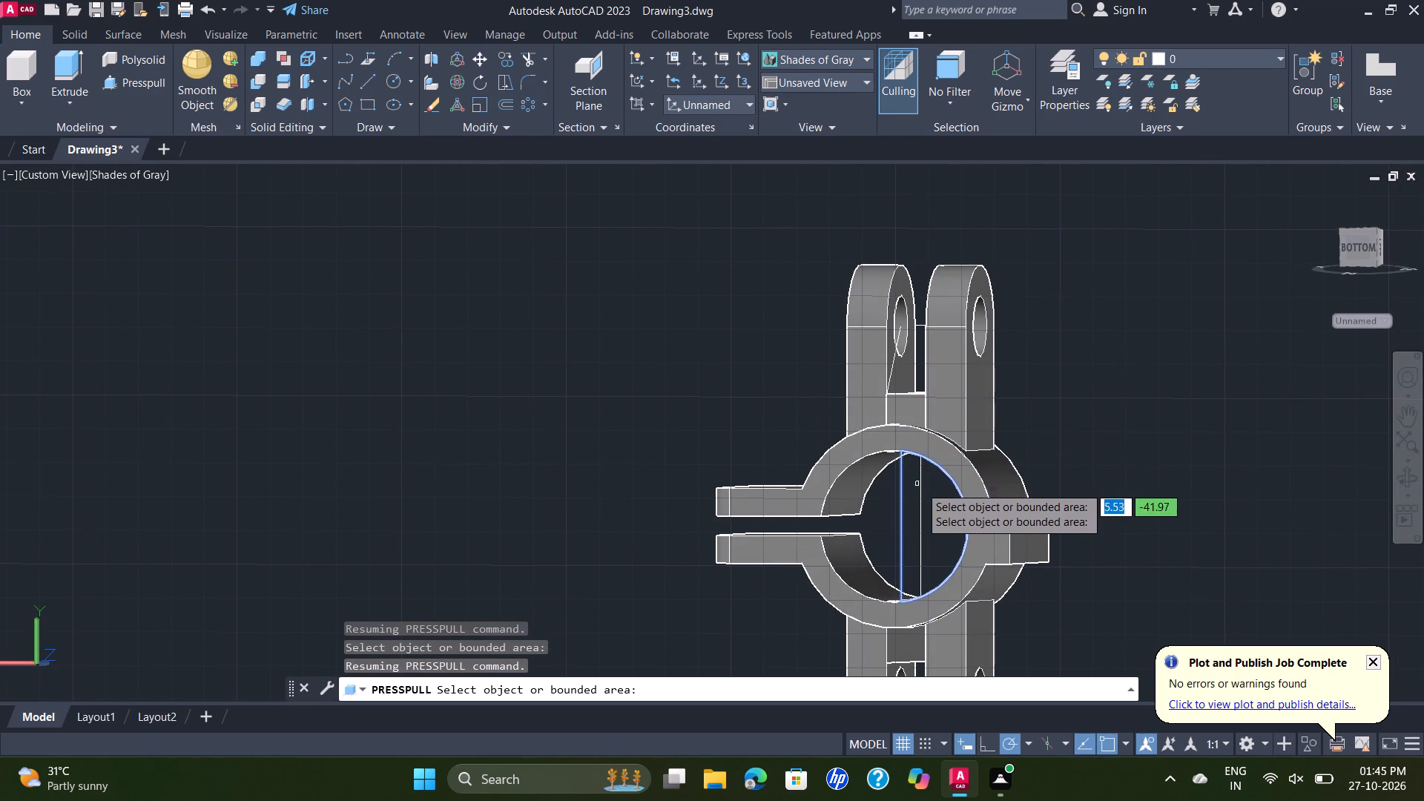
shift+middle_drag(1036, 449, 1068, 438)
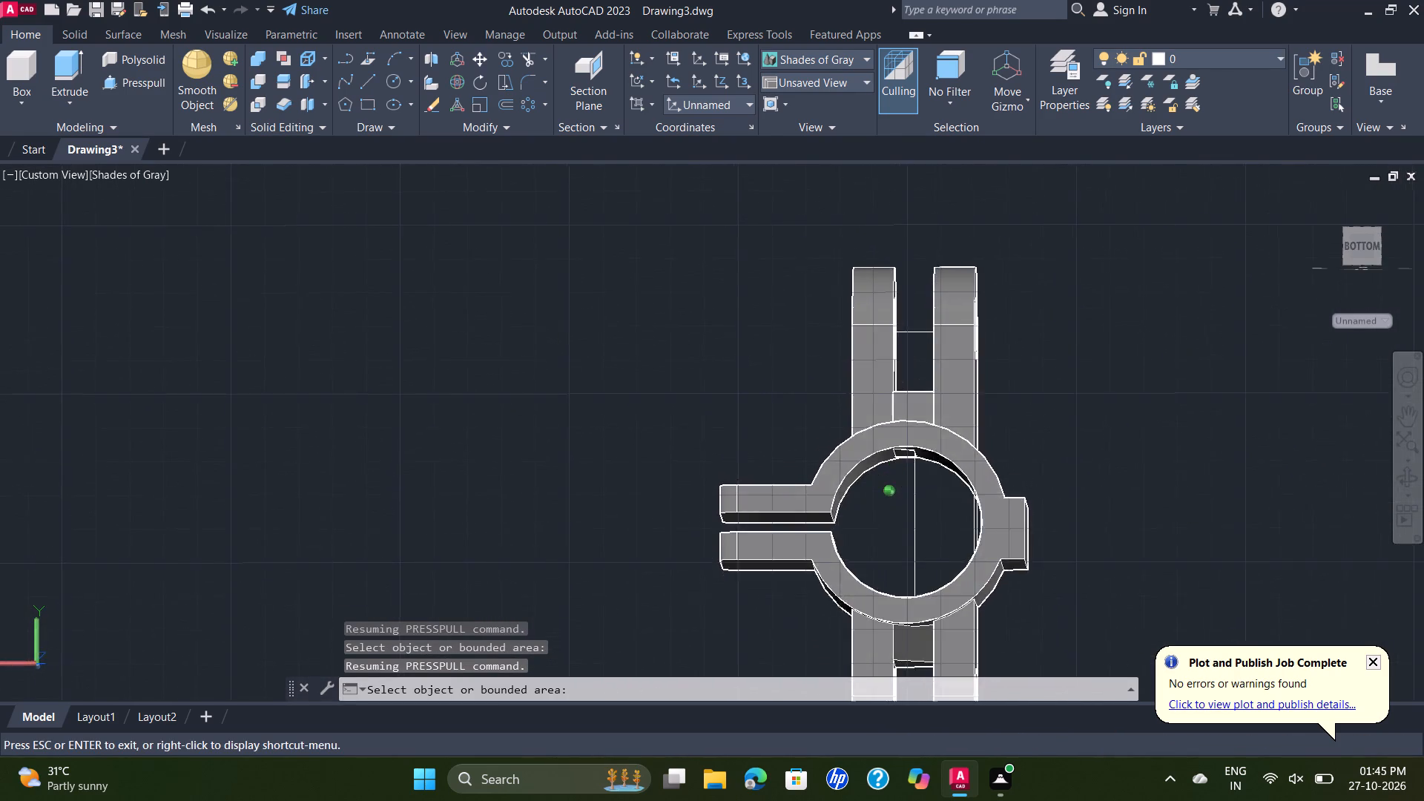
shift+middle_drag(1068, 438, 1082, 460)
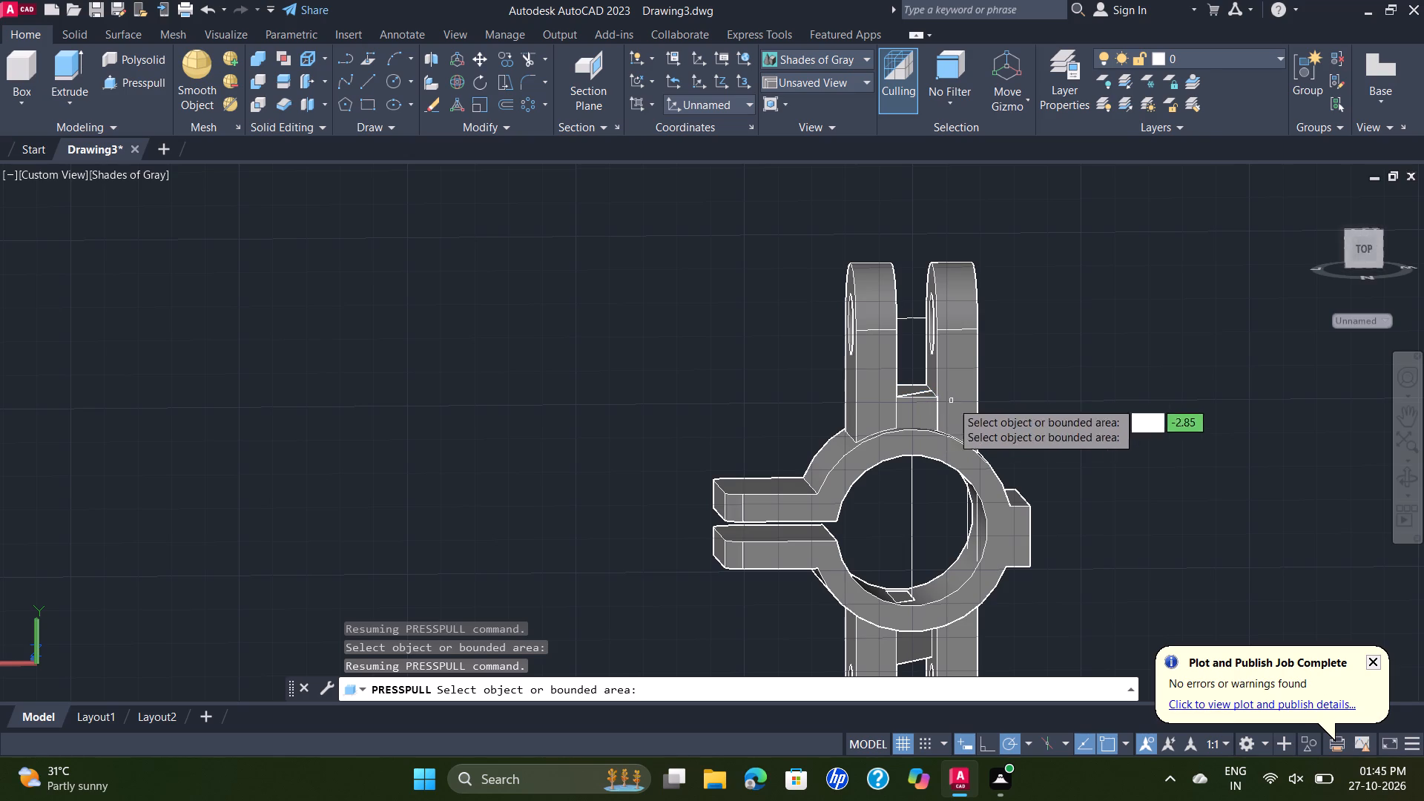
middle_drag(1069, 387, 1090, 315)
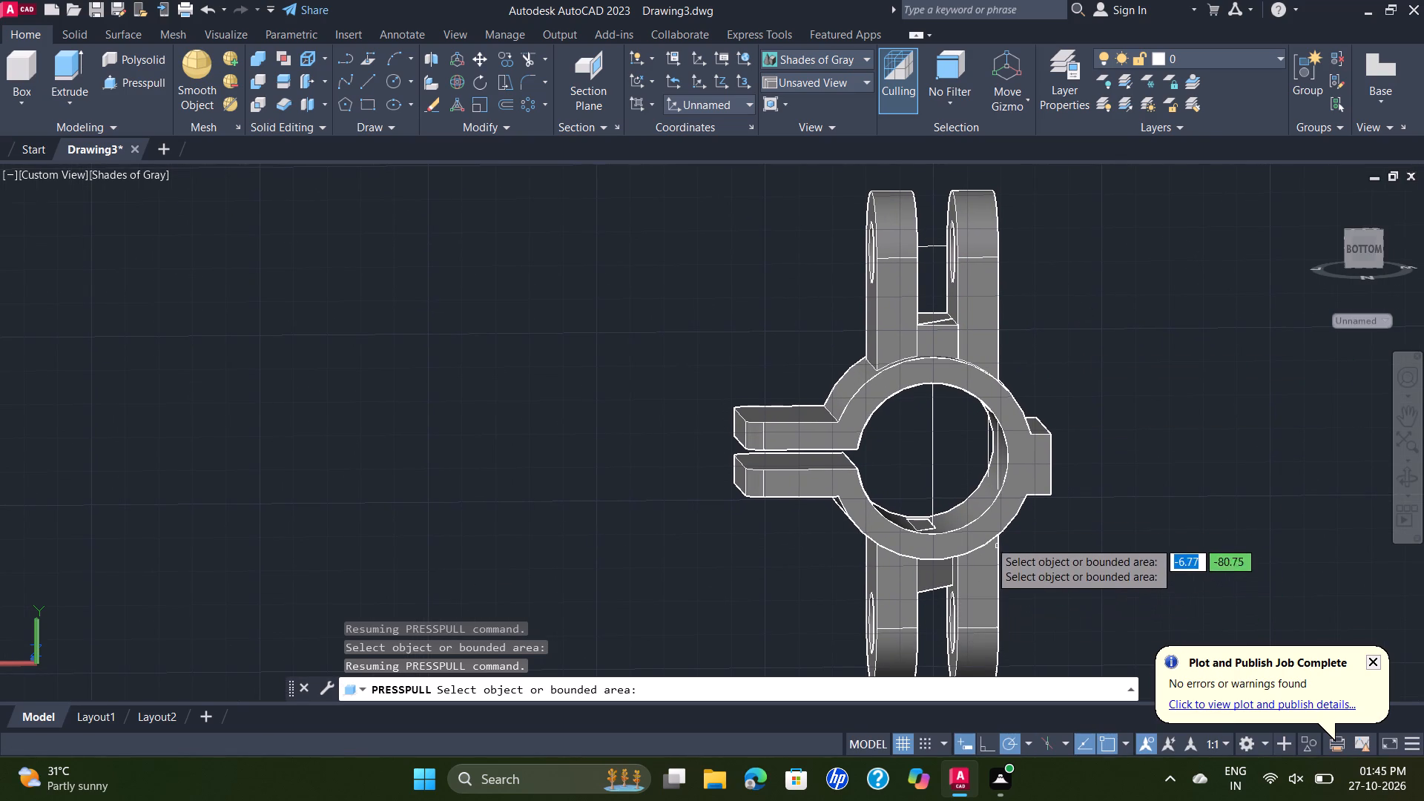
key(Escape)
shift+middle_drag(1087, 483, 1086, 377)
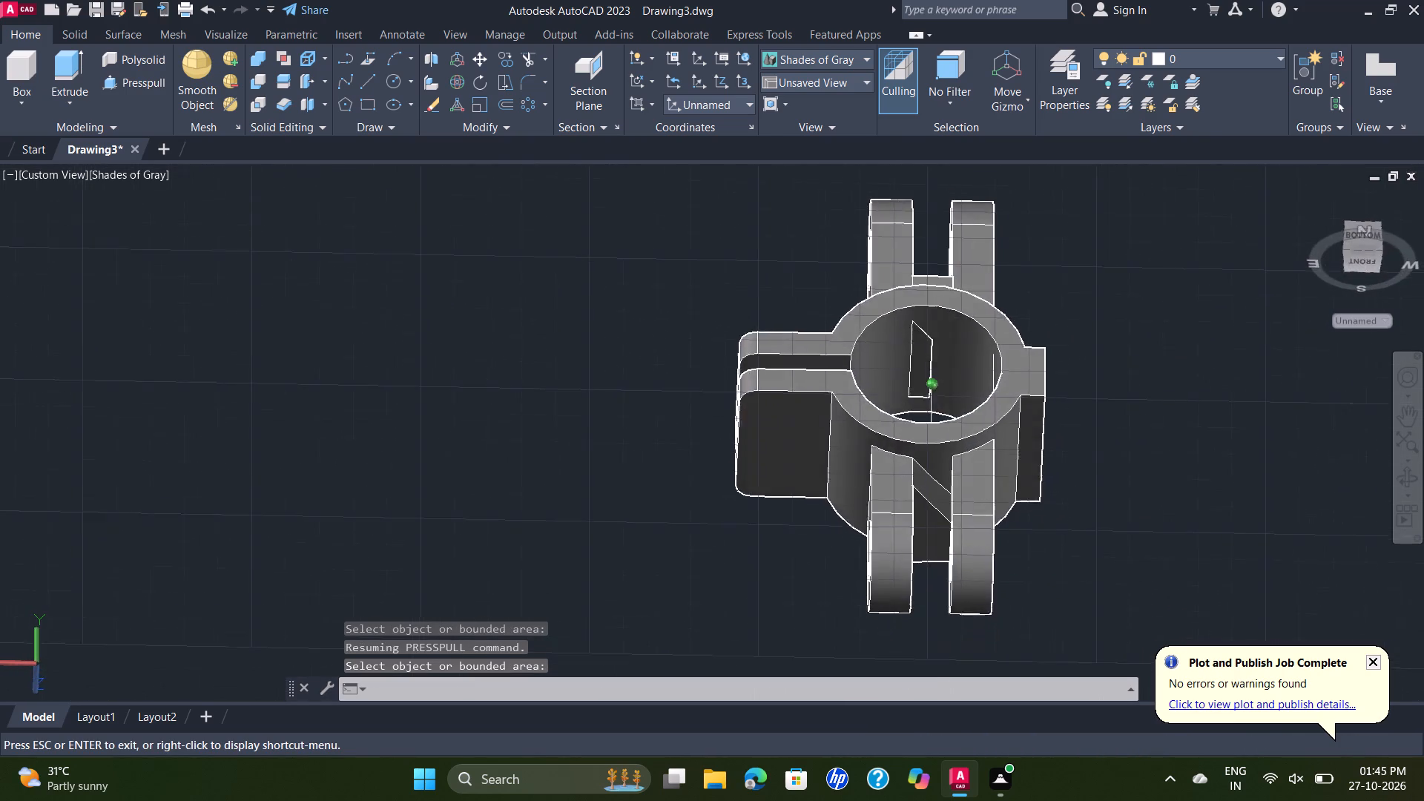
shift+middle_drag(1086, 377, 1116, 391)
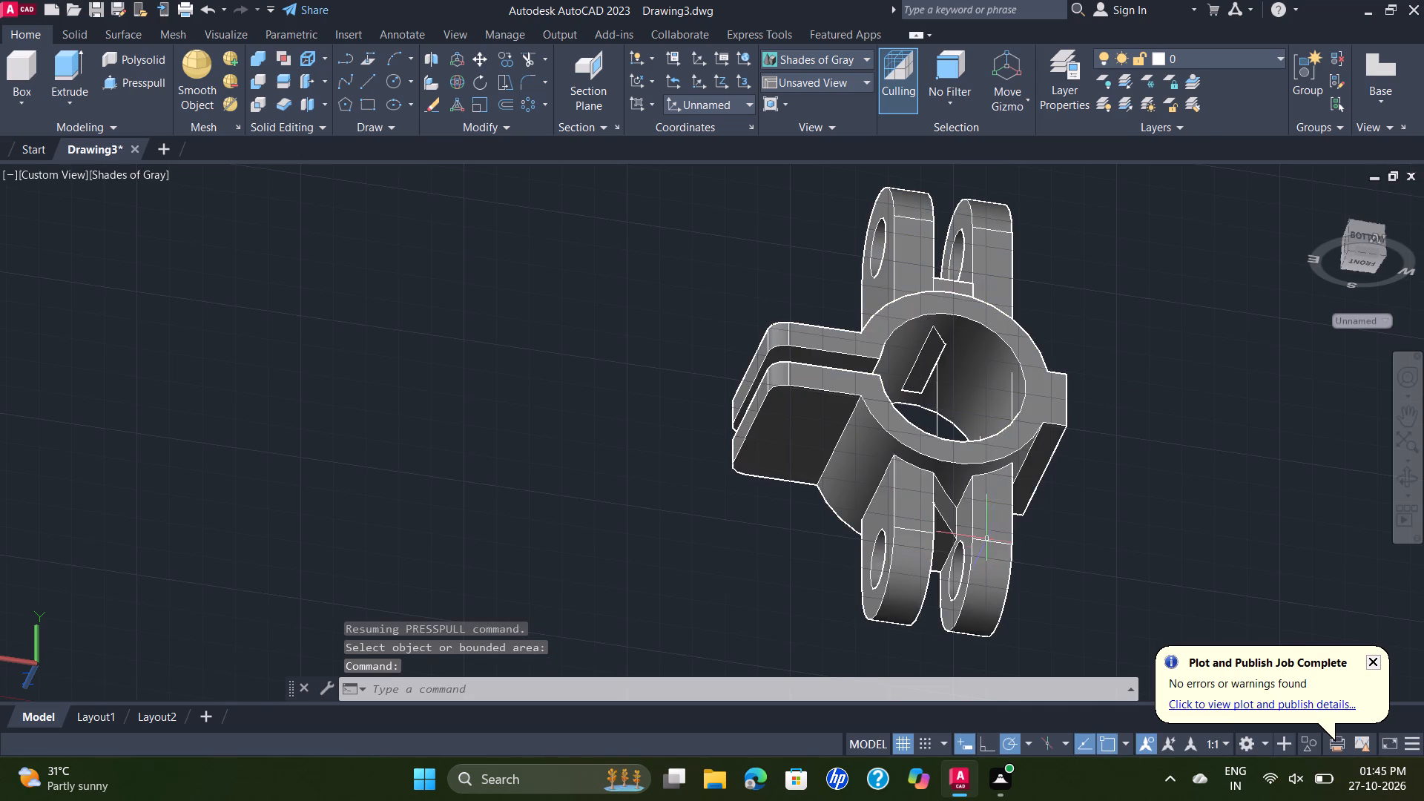
shift+middle_drag(1041, 520, 1305, 589)
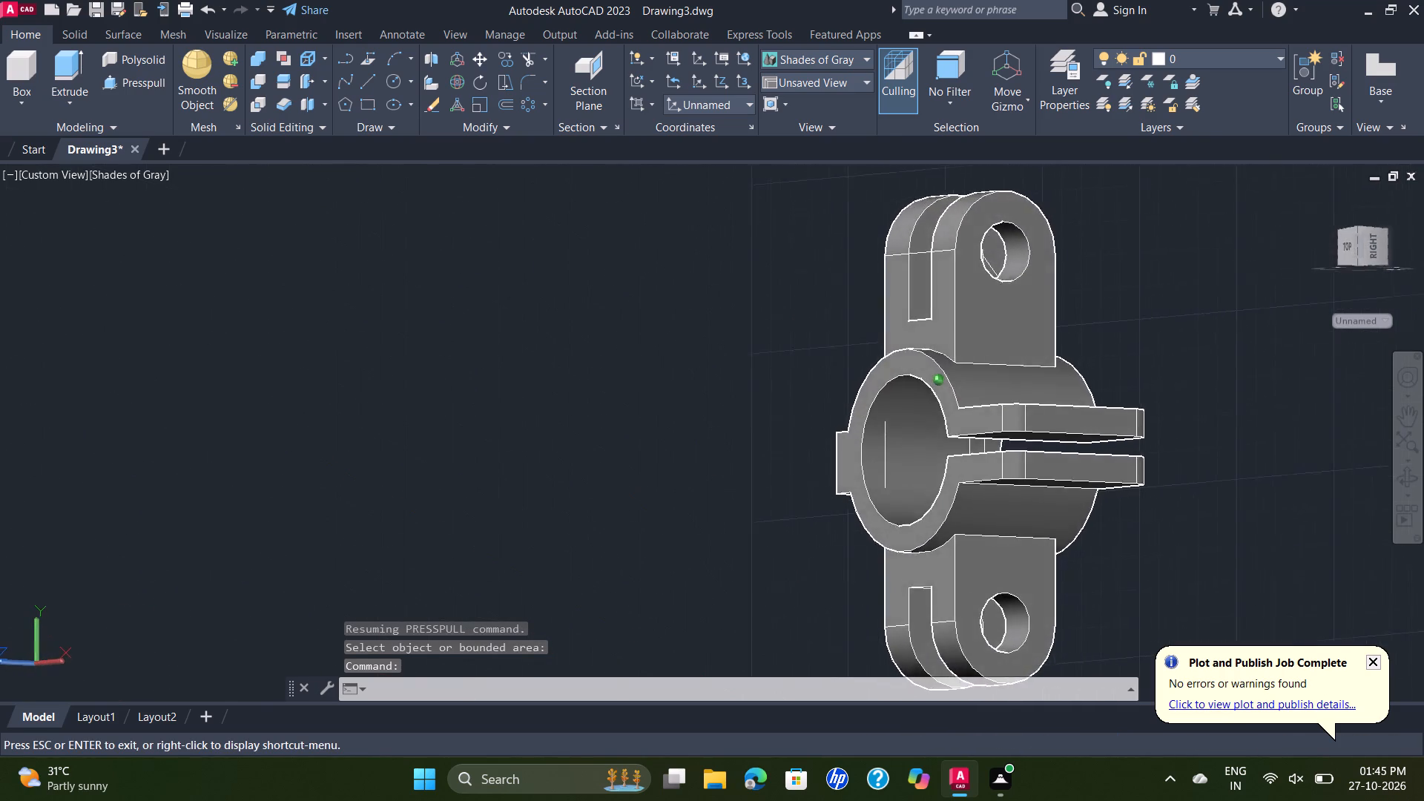
shift+middle_drag(1305, 589, 929, 231)
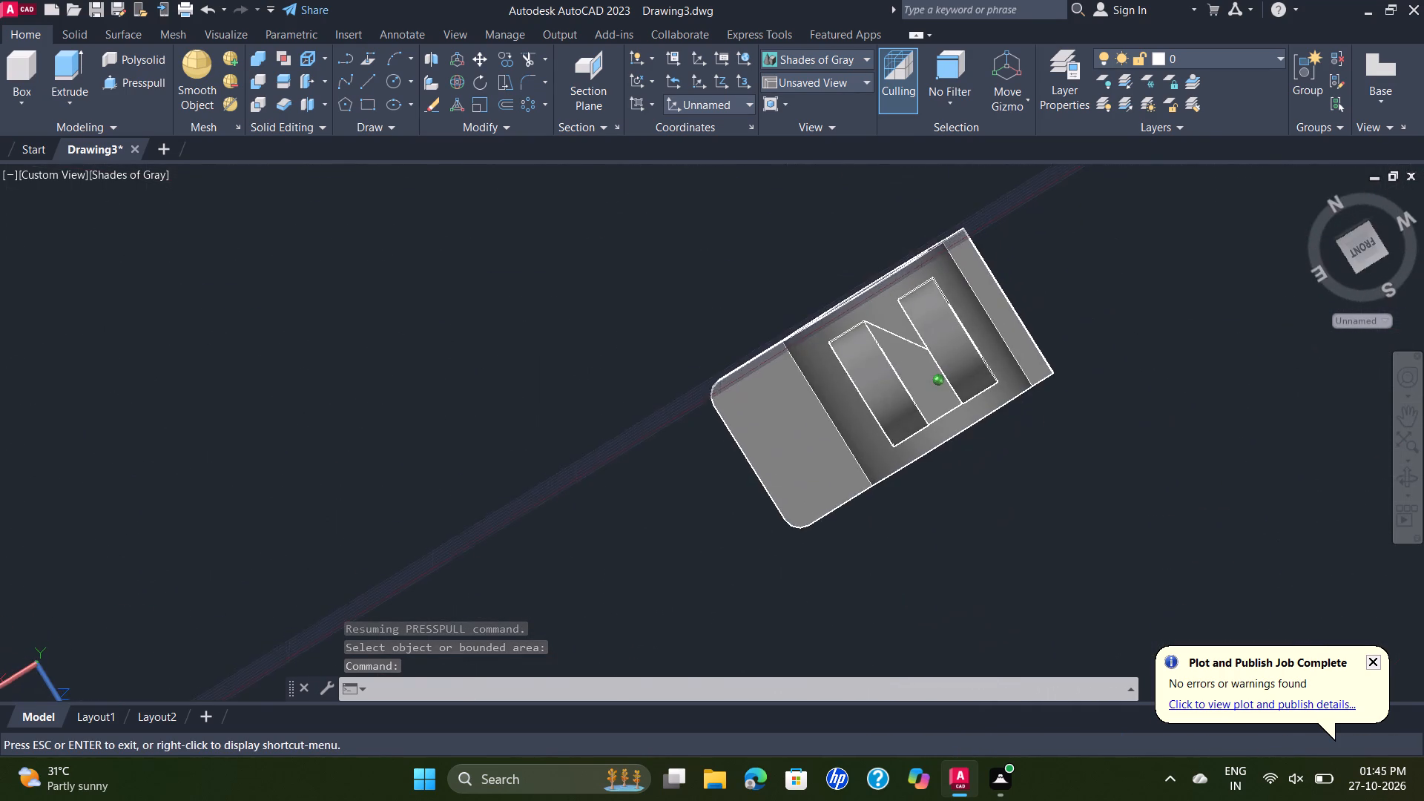
shift+middle_drag(929, 231, 1007, 438)
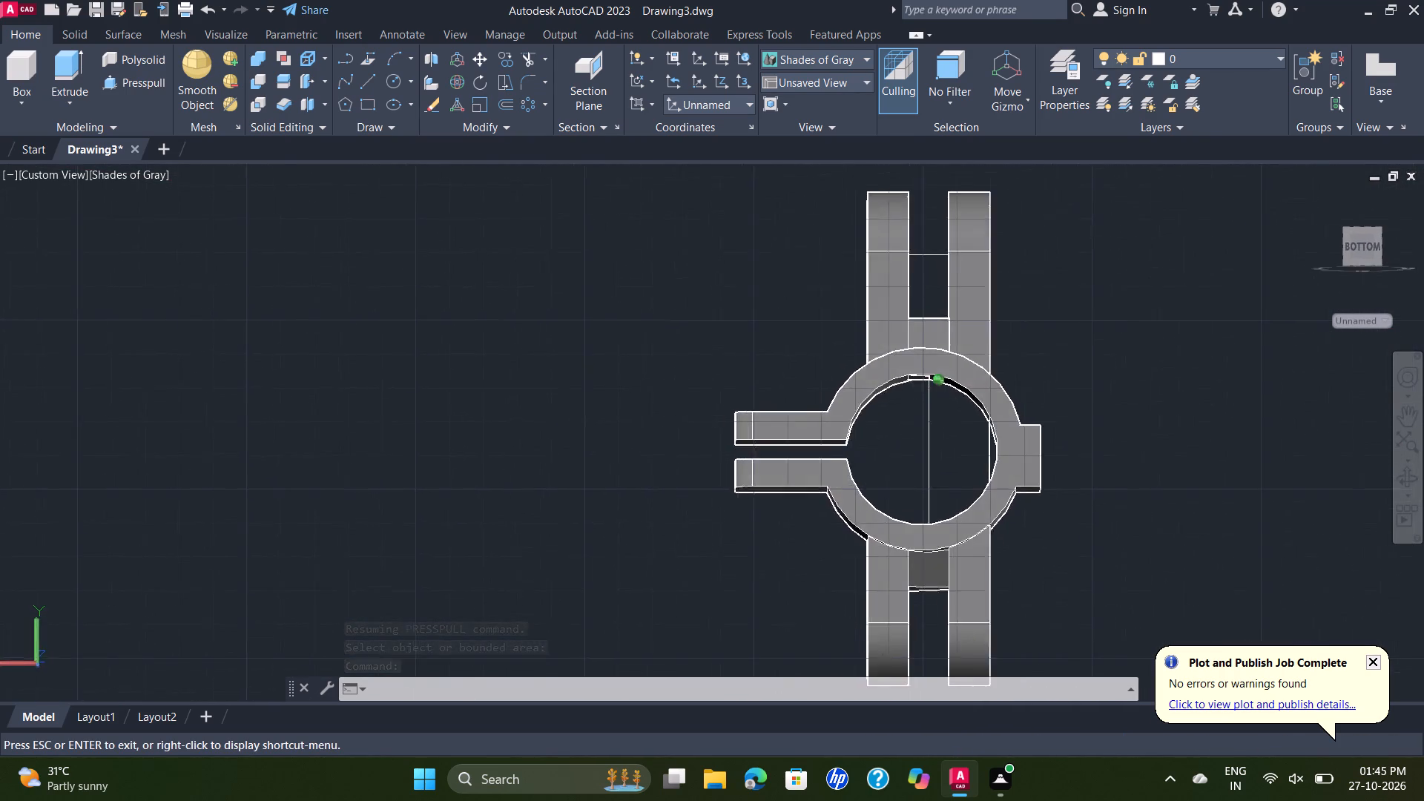
shift+middle_drag(1007, 438, 1008, 449)
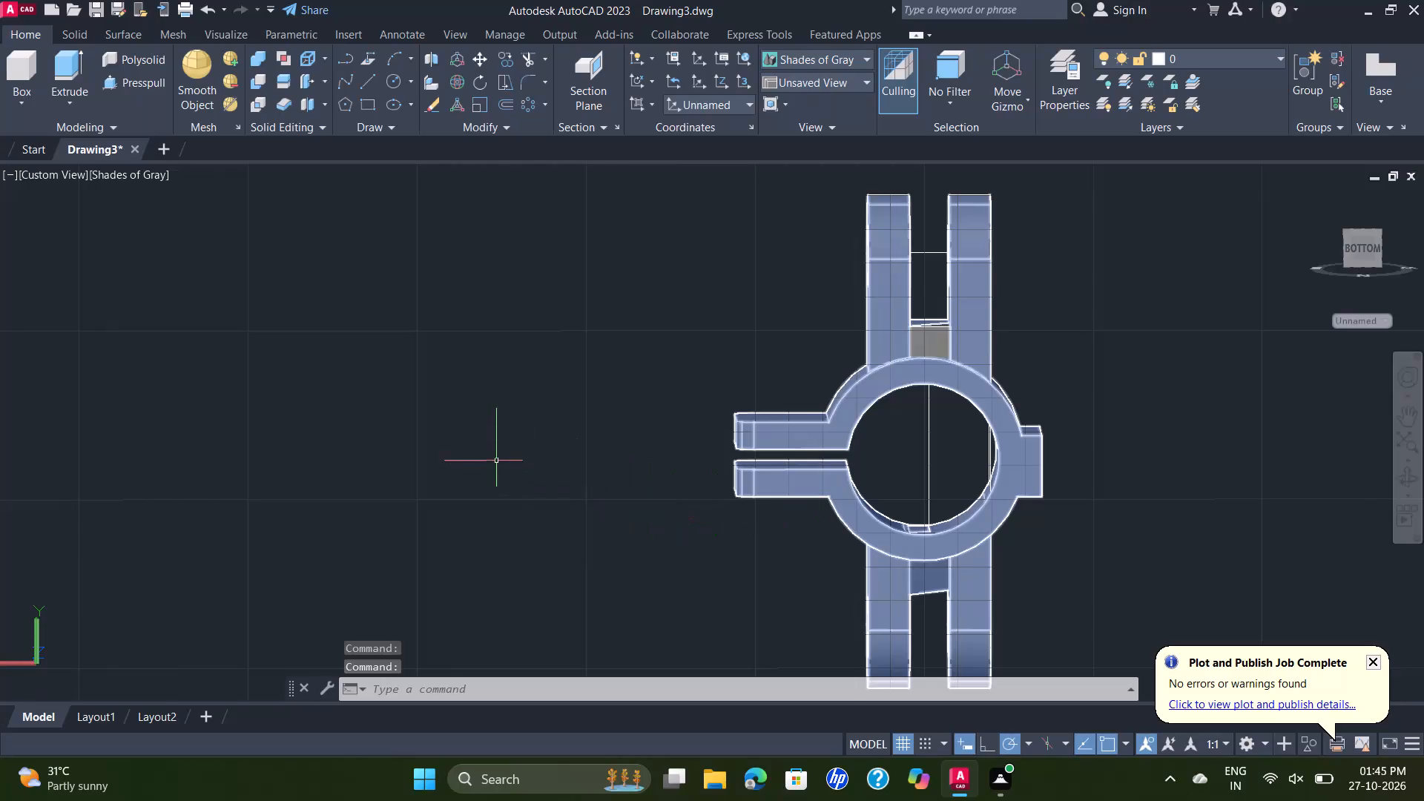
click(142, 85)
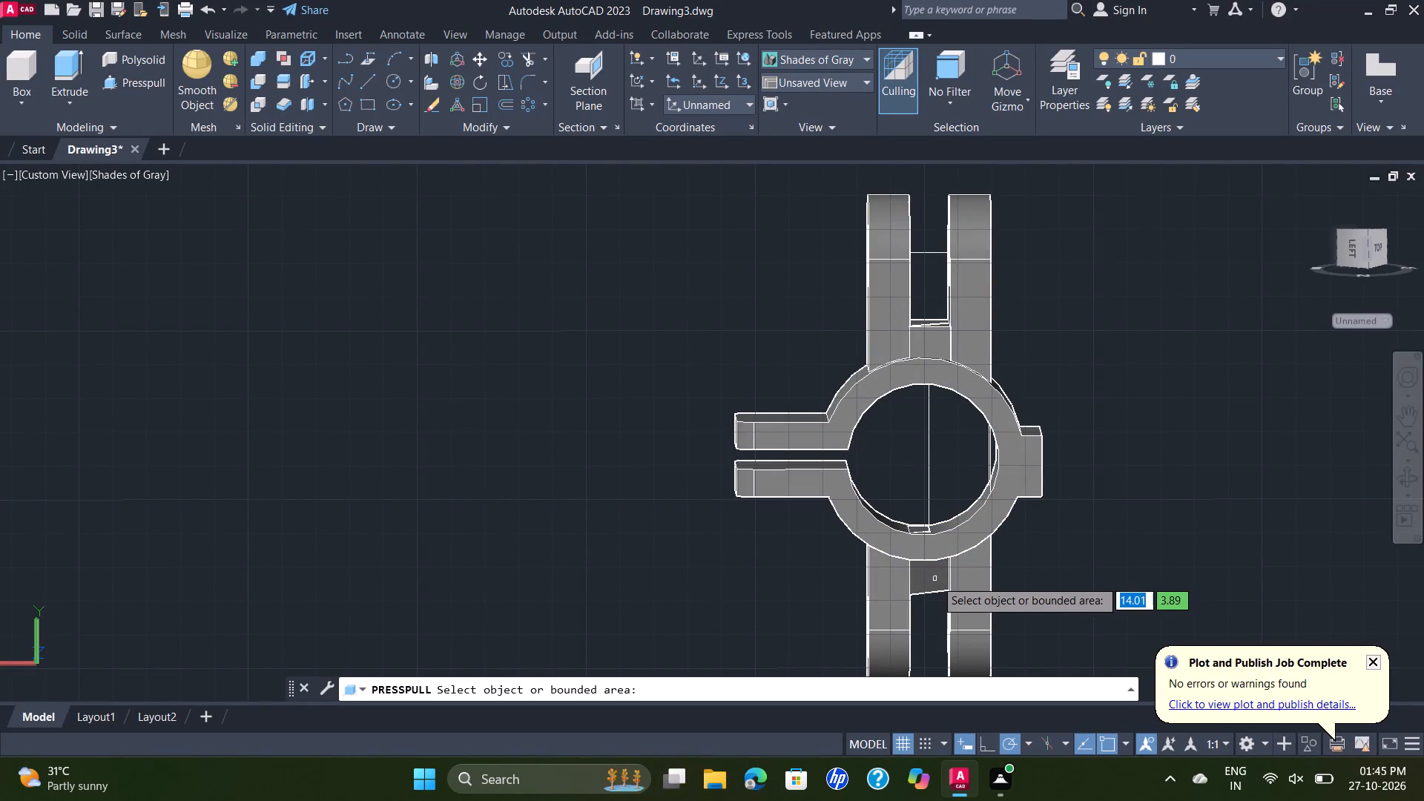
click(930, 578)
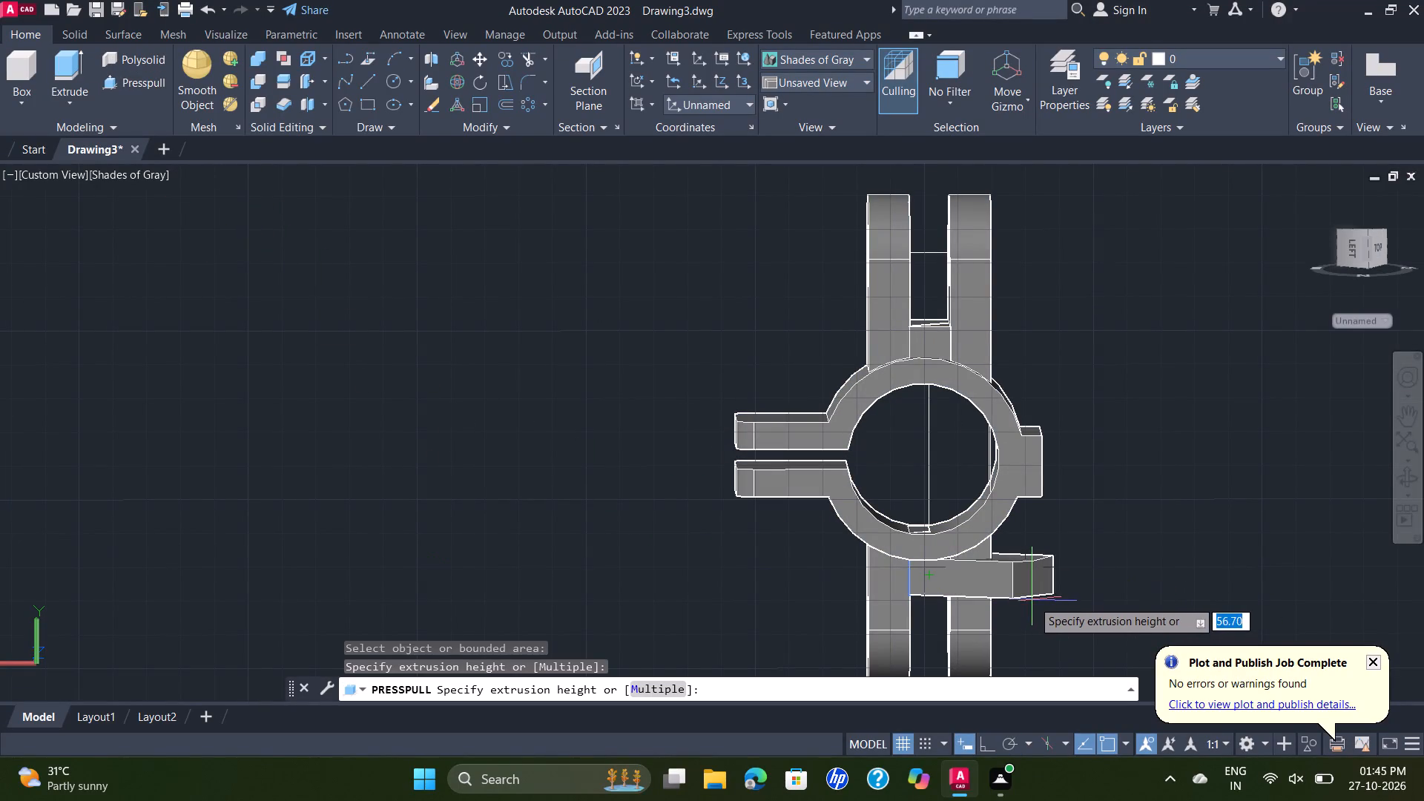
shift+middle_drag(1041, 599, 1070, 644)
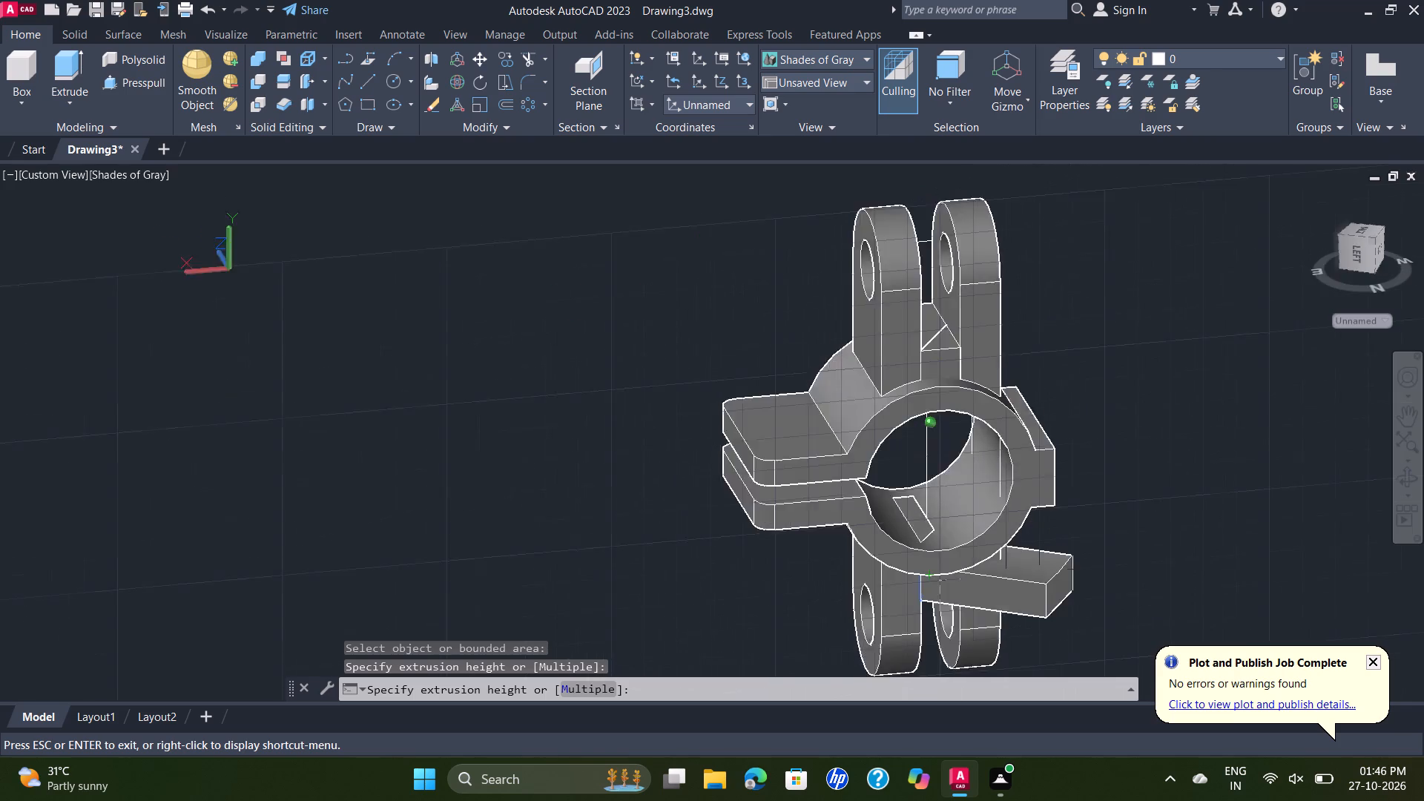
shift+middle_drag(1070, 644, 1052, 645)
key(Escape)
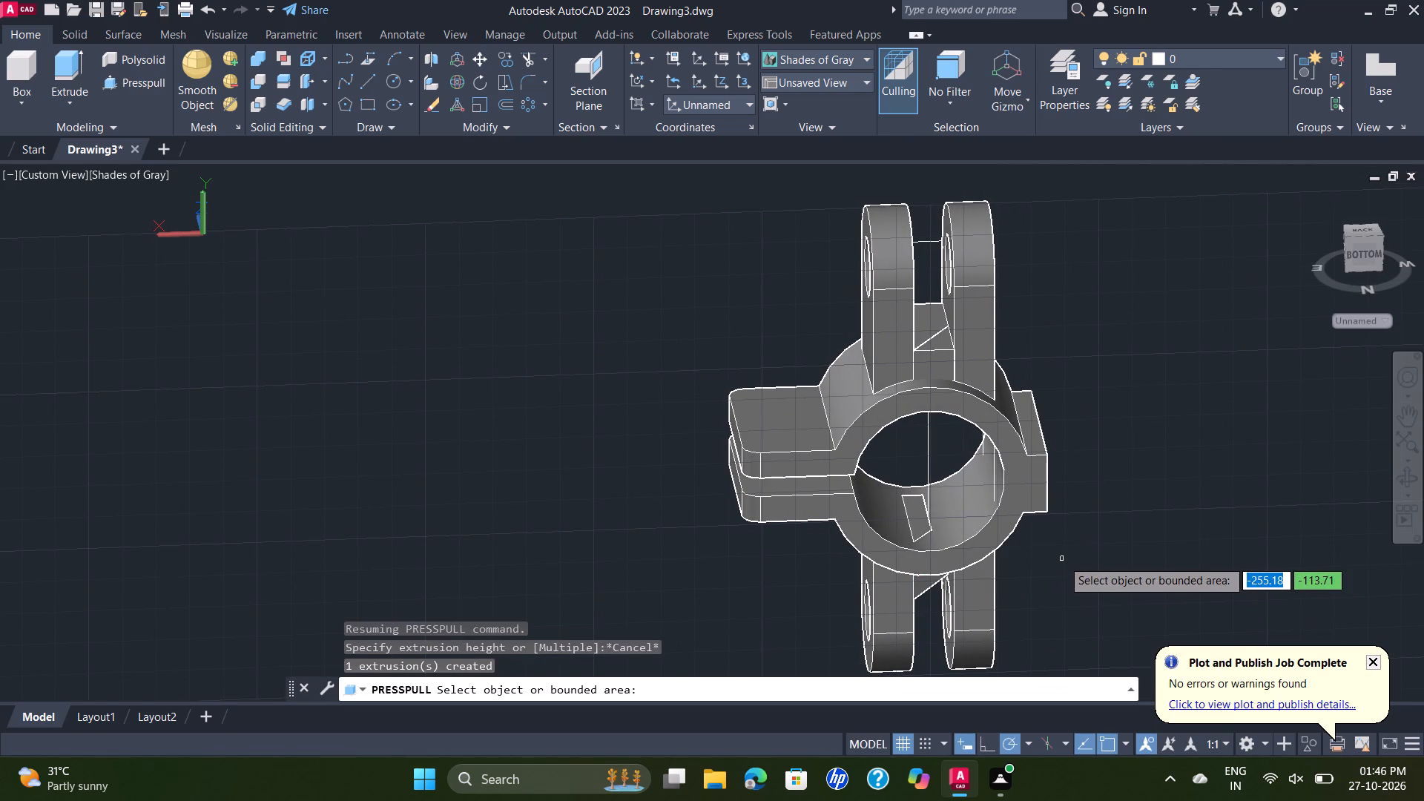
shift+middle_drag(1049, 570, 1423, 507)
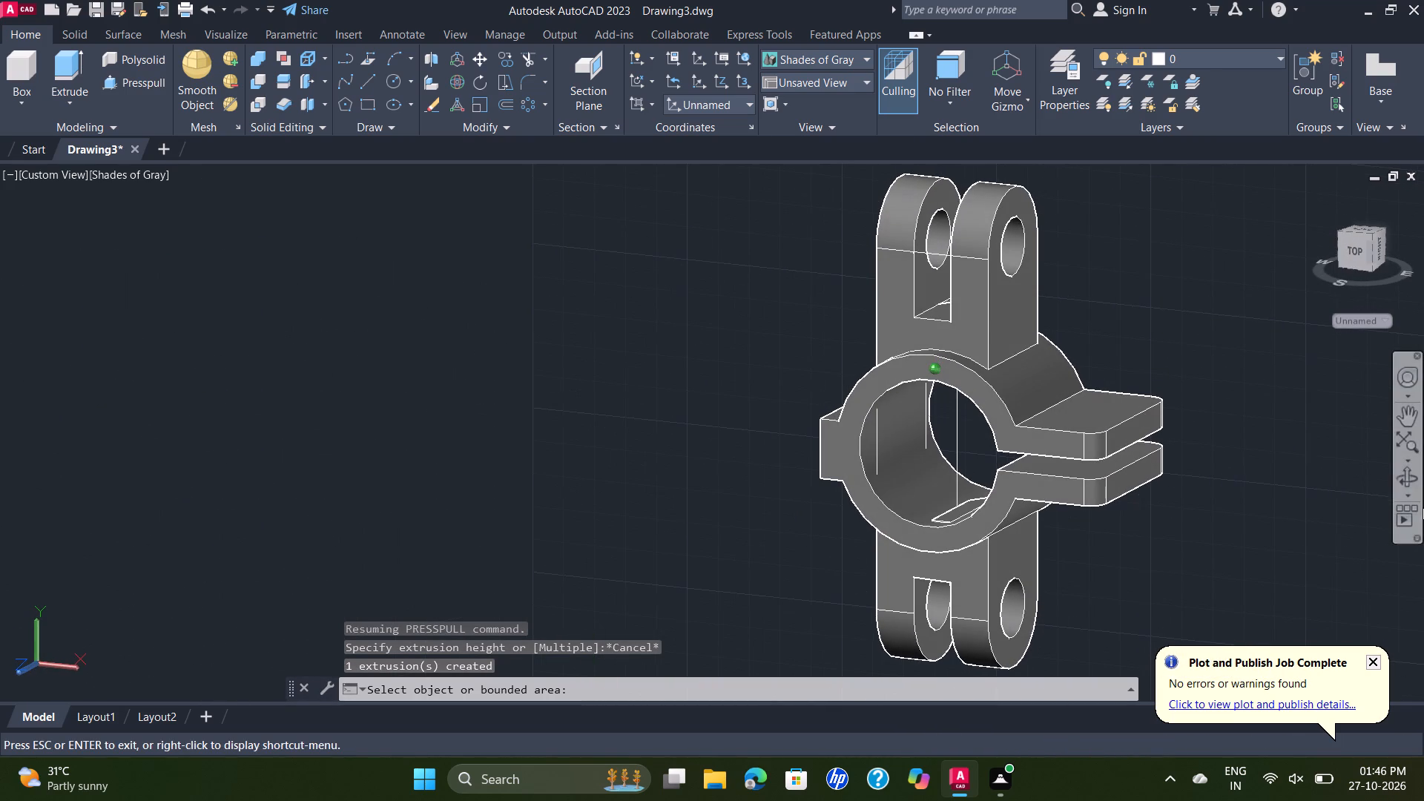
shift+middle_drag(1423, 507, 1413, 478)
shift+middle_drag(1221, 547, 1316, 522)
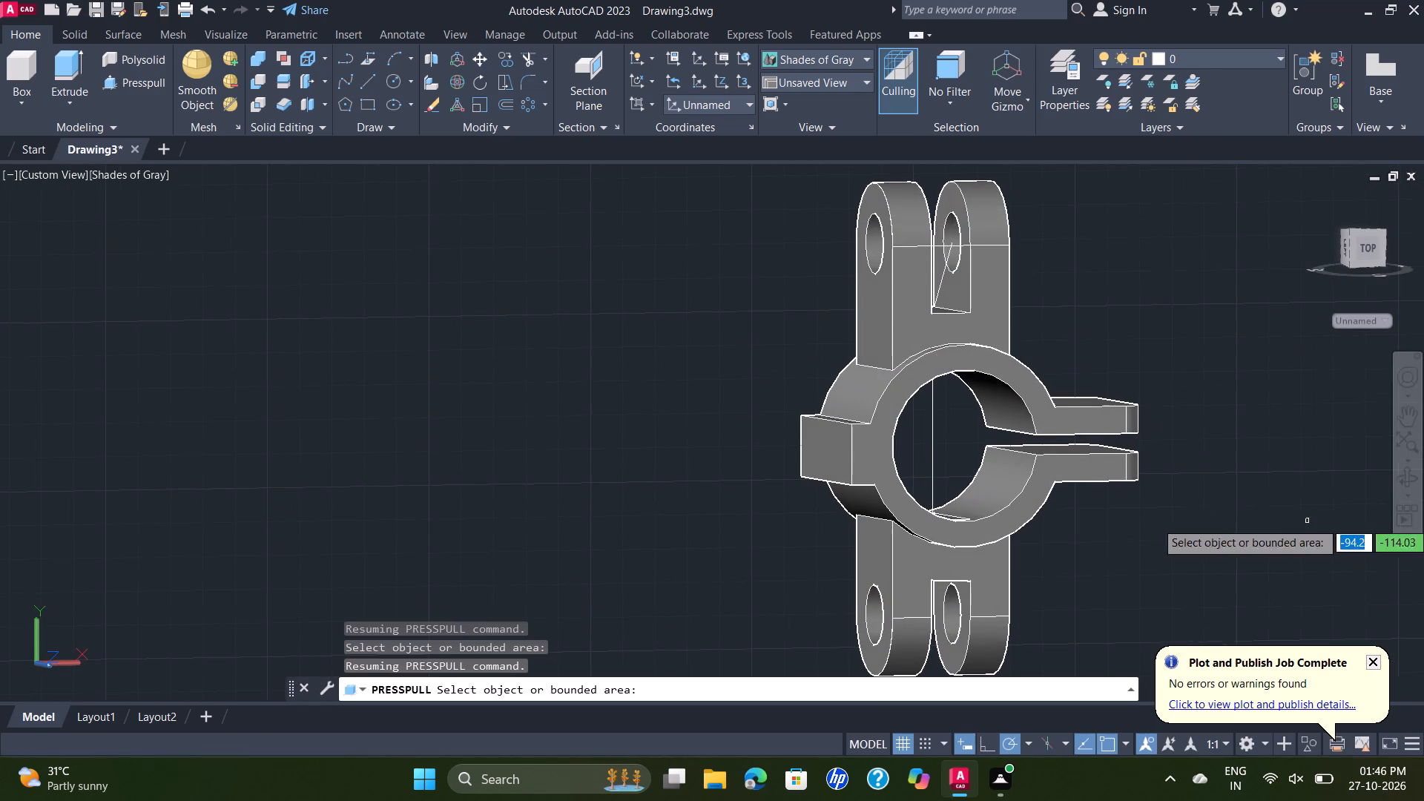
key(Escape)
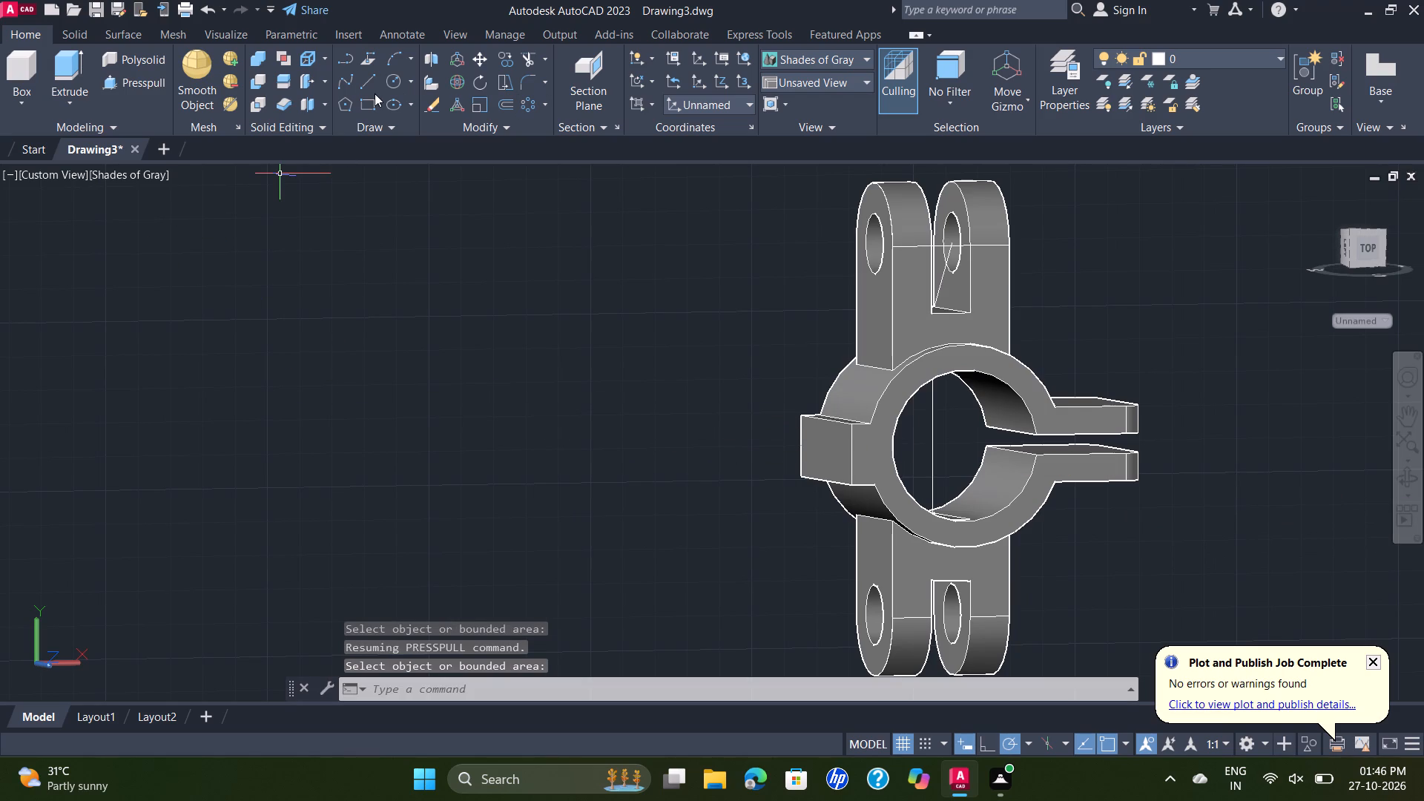
Draw a 12-unit line across the lower fork's slot, joining the two plates where their rounded ends begin.
click(367, 83)
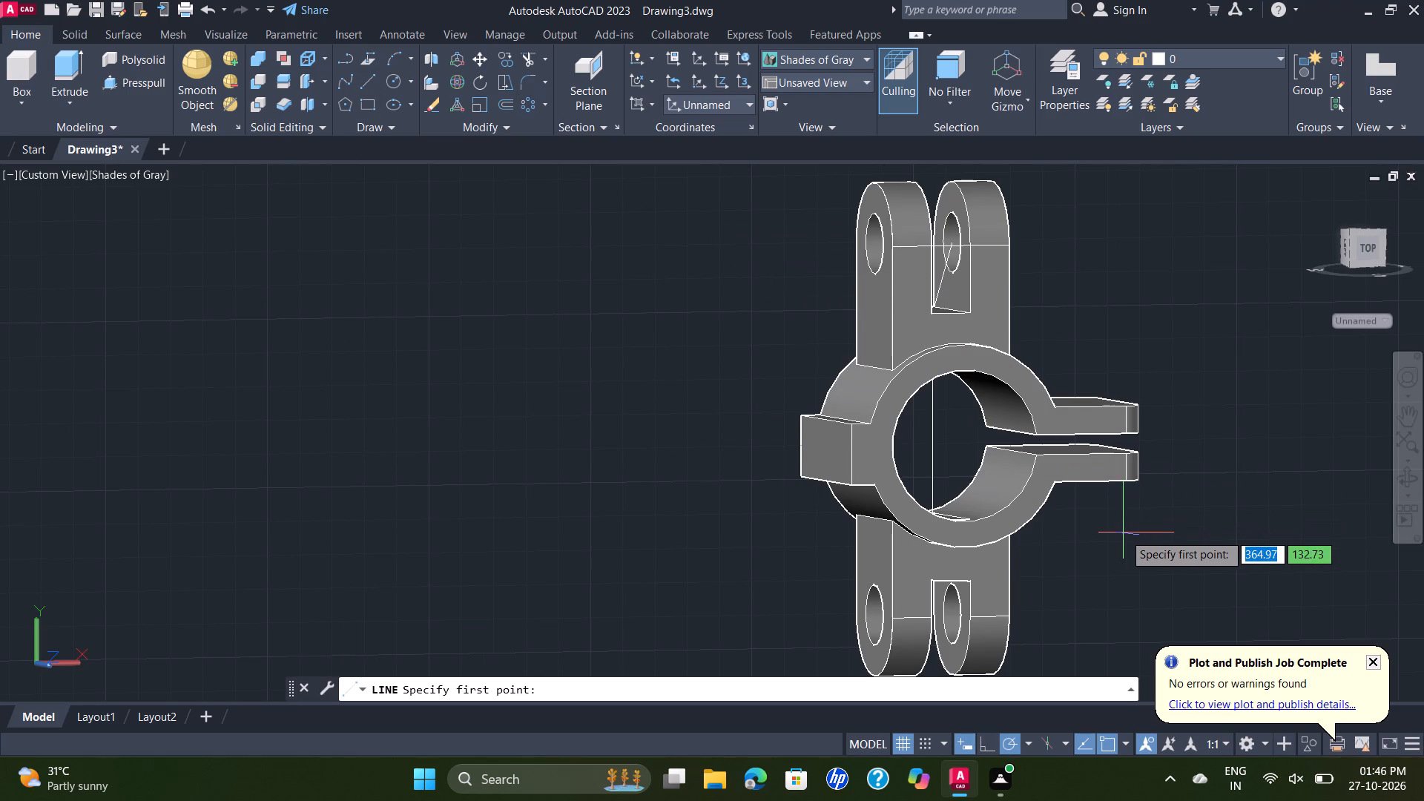
shift+middle_drag(1134, 536, 1049, 583)
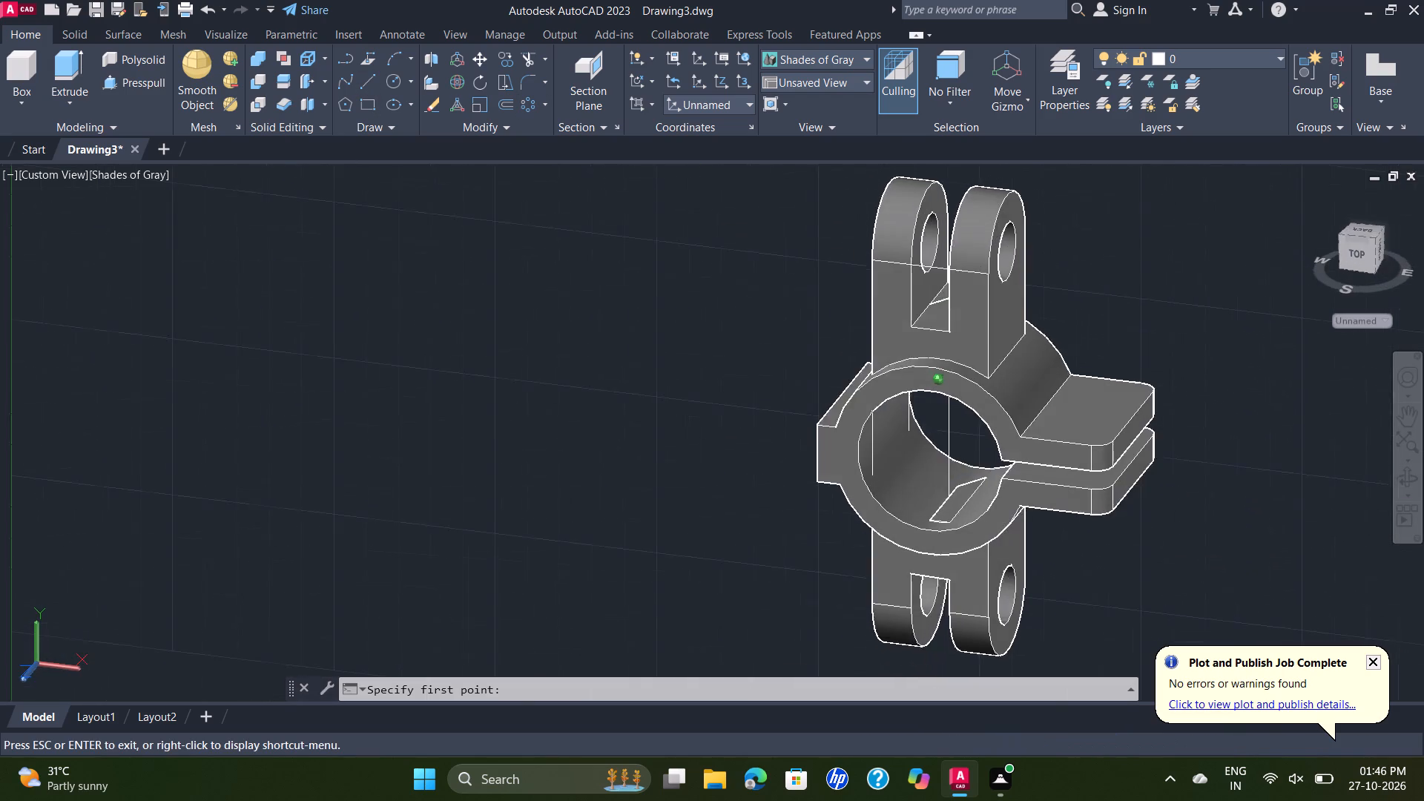
shift+middle_drag(1049, 583, 1052, 573)
scroll(884, 634, up, 2)
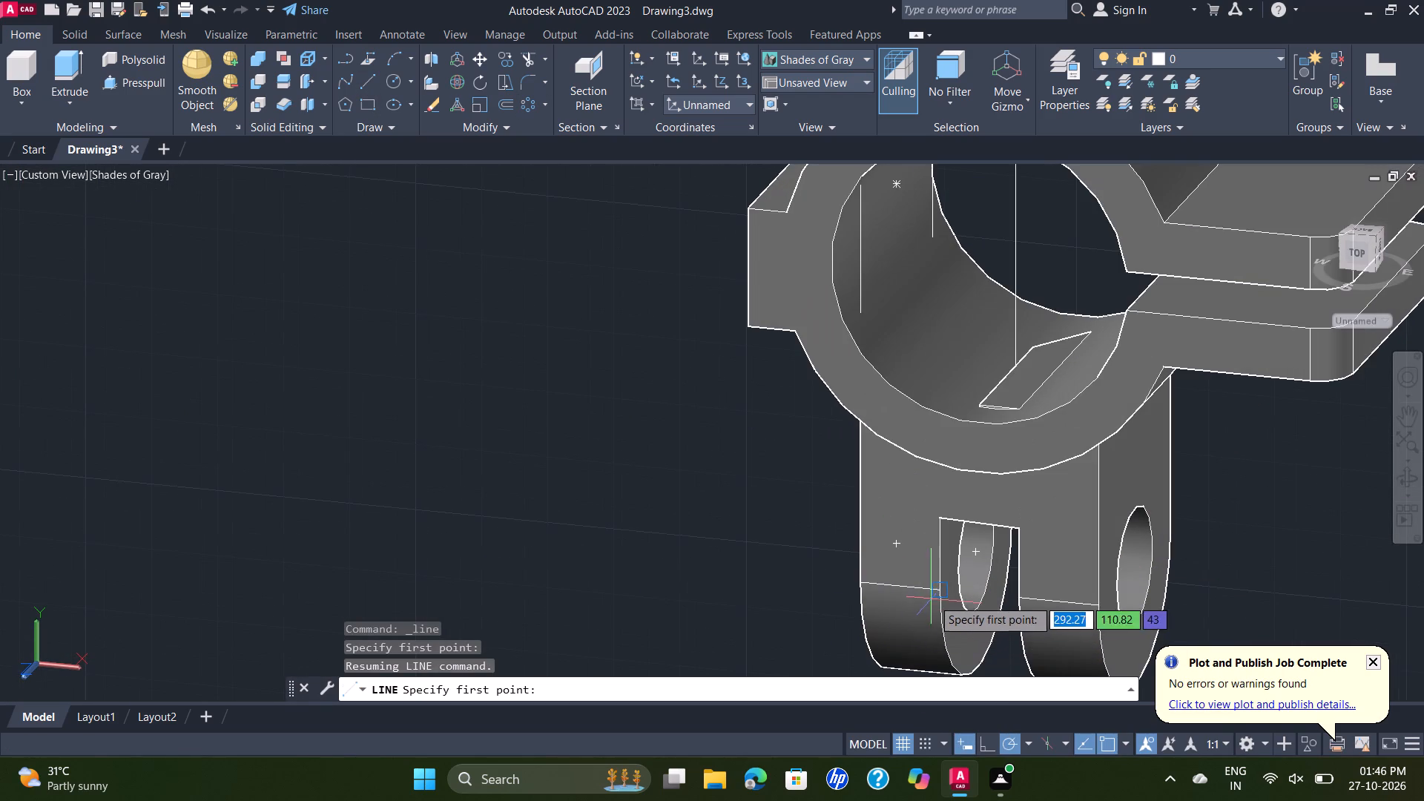
click(937, 593)
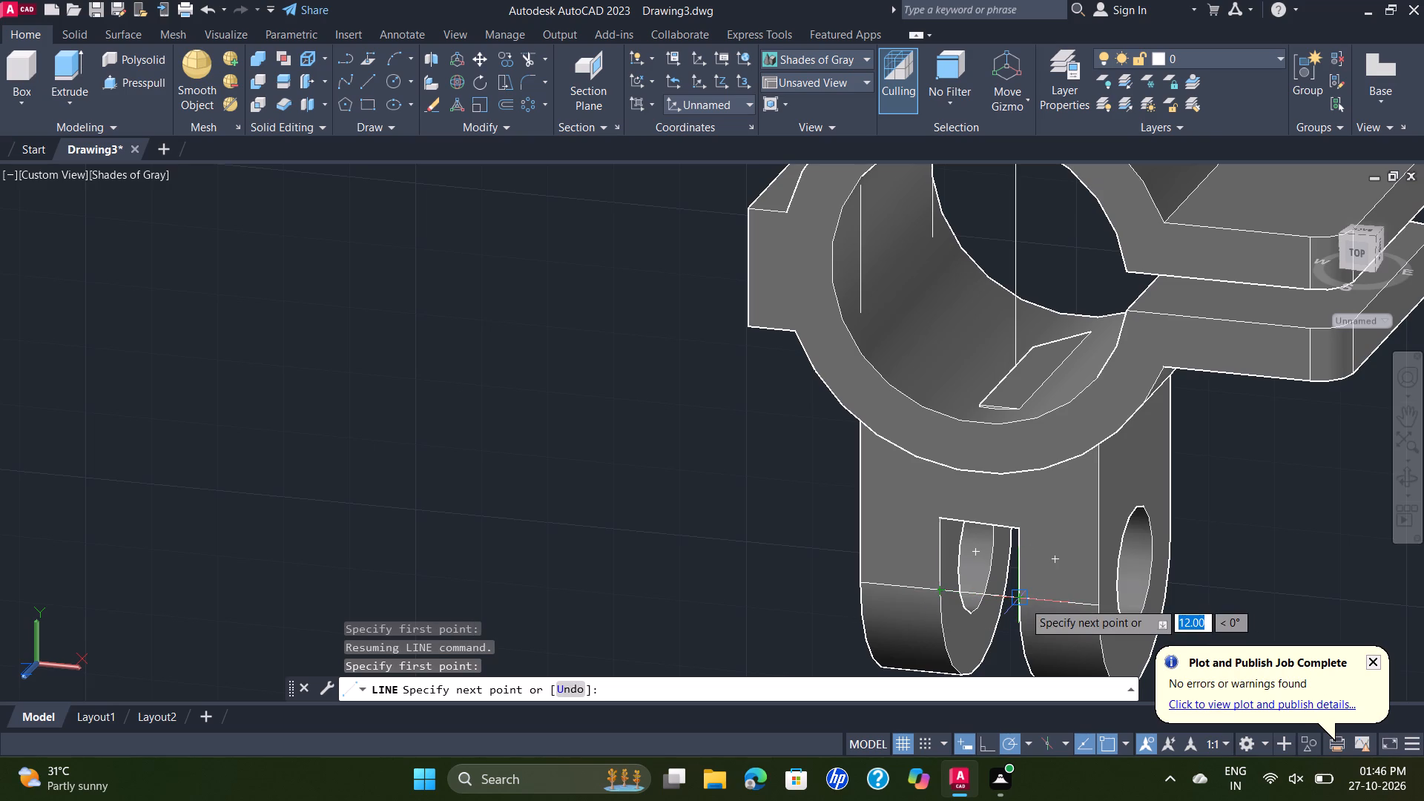
click(1023, 601)
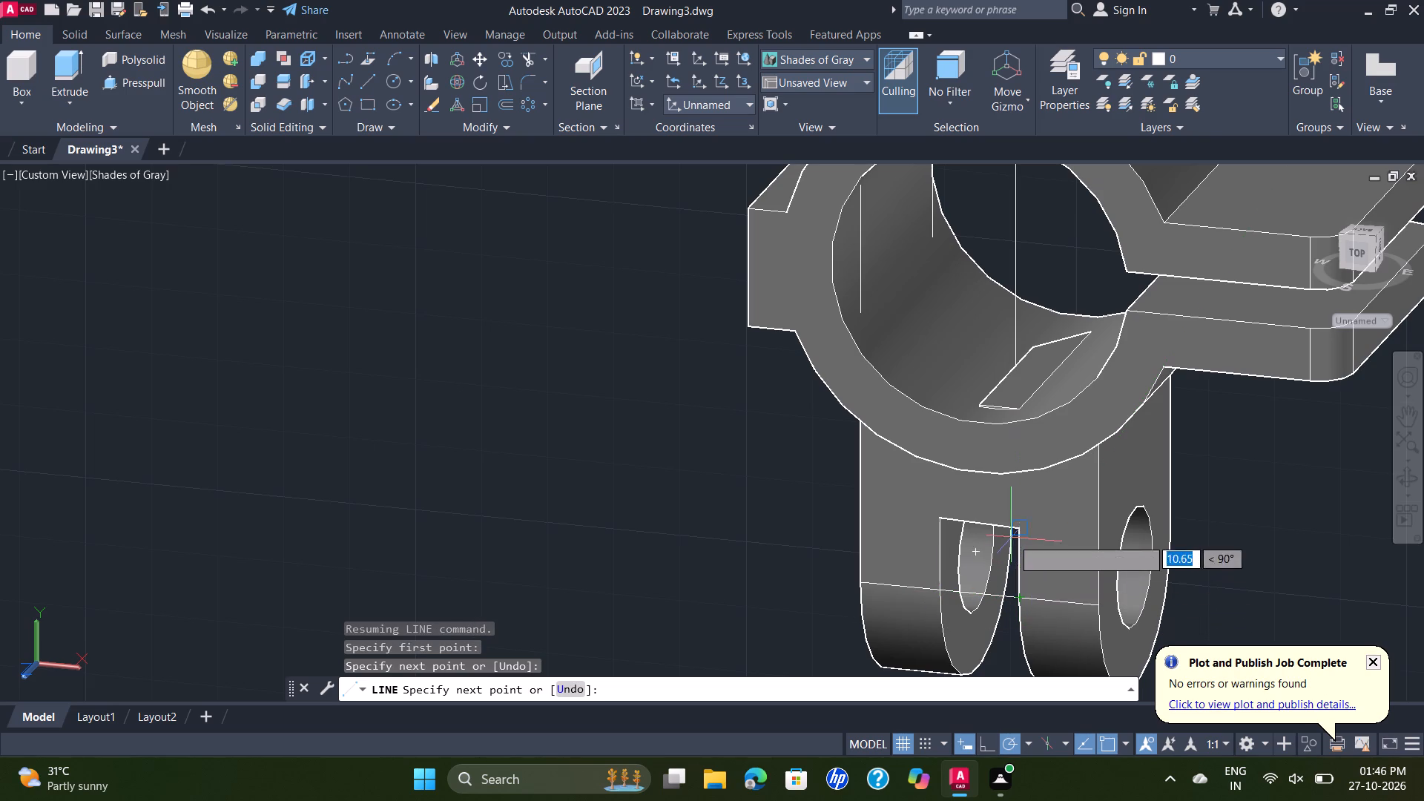
key(Escape)
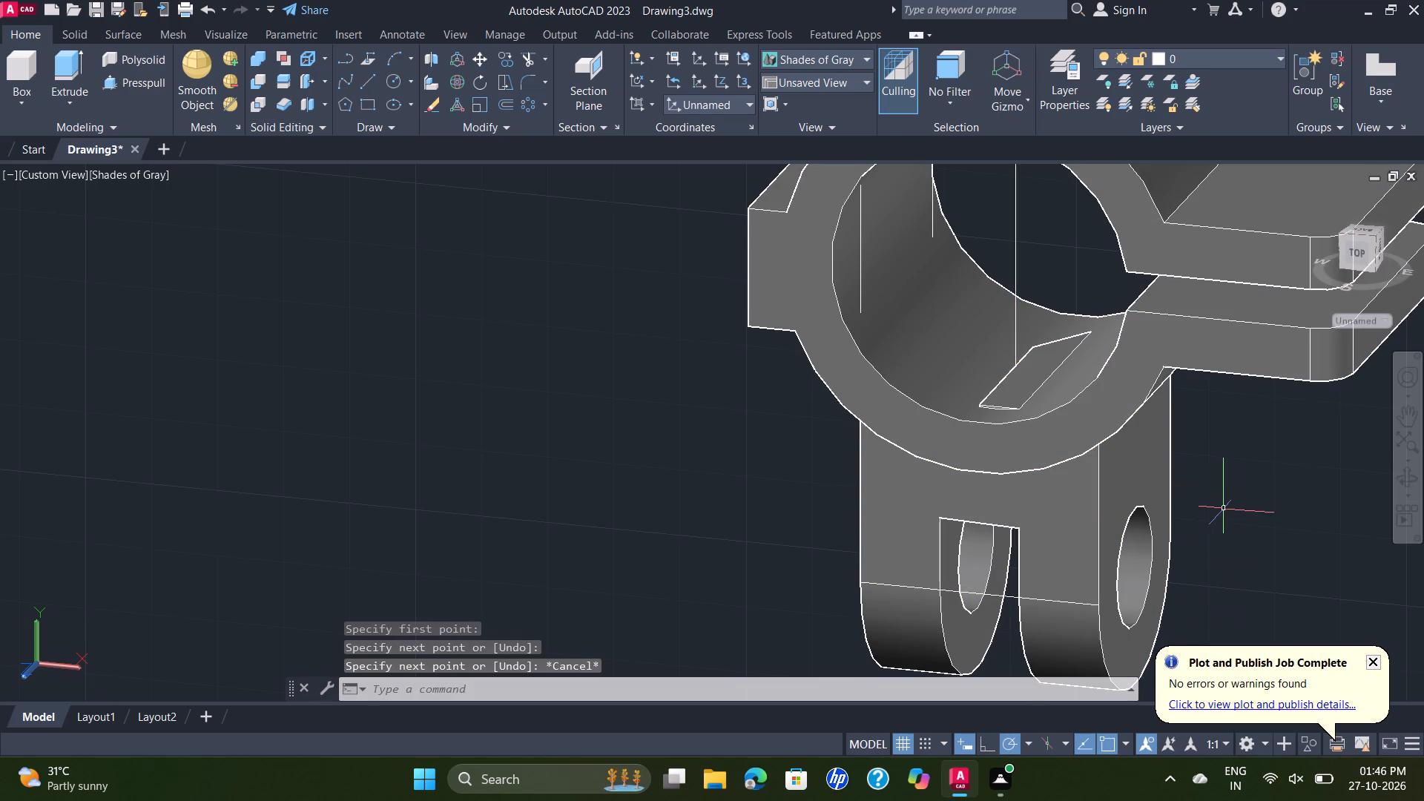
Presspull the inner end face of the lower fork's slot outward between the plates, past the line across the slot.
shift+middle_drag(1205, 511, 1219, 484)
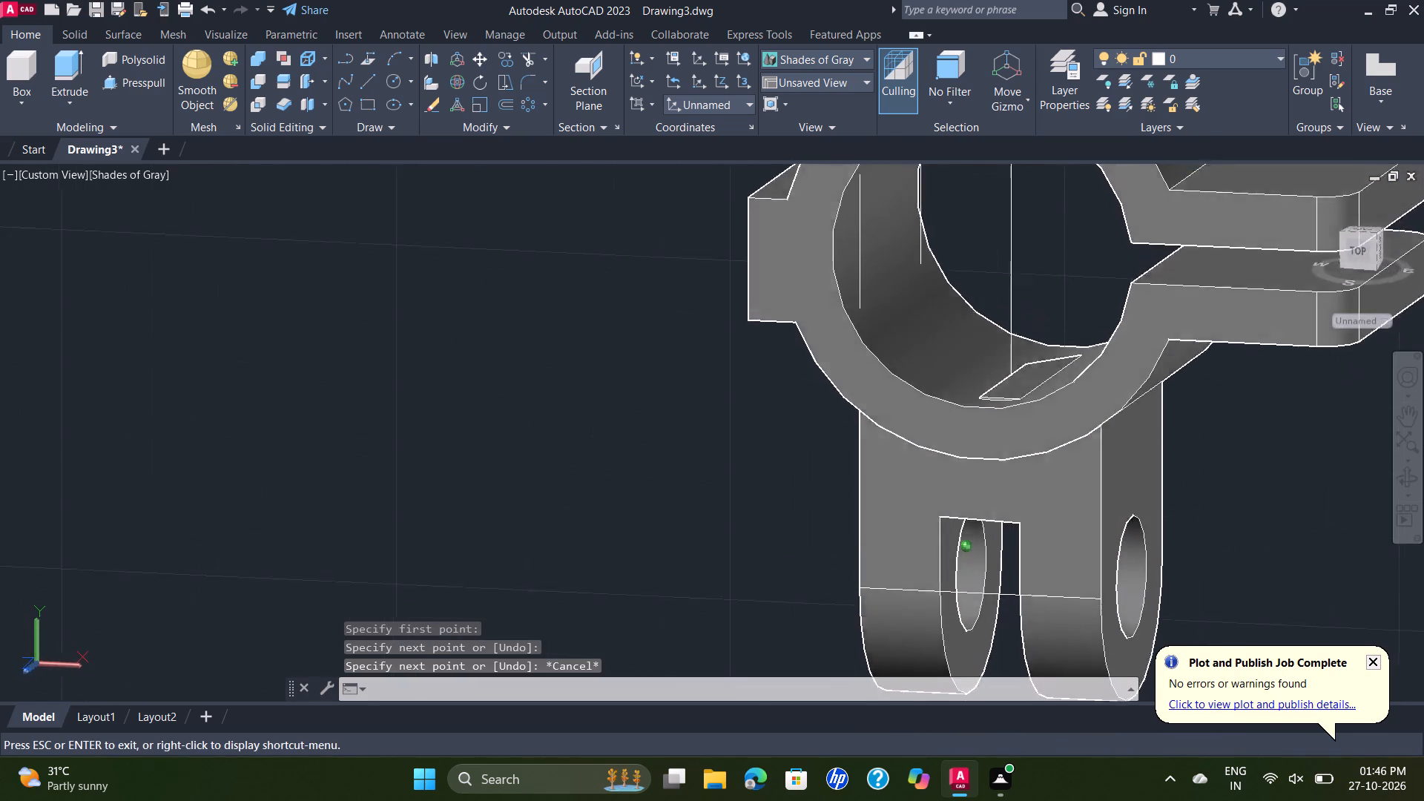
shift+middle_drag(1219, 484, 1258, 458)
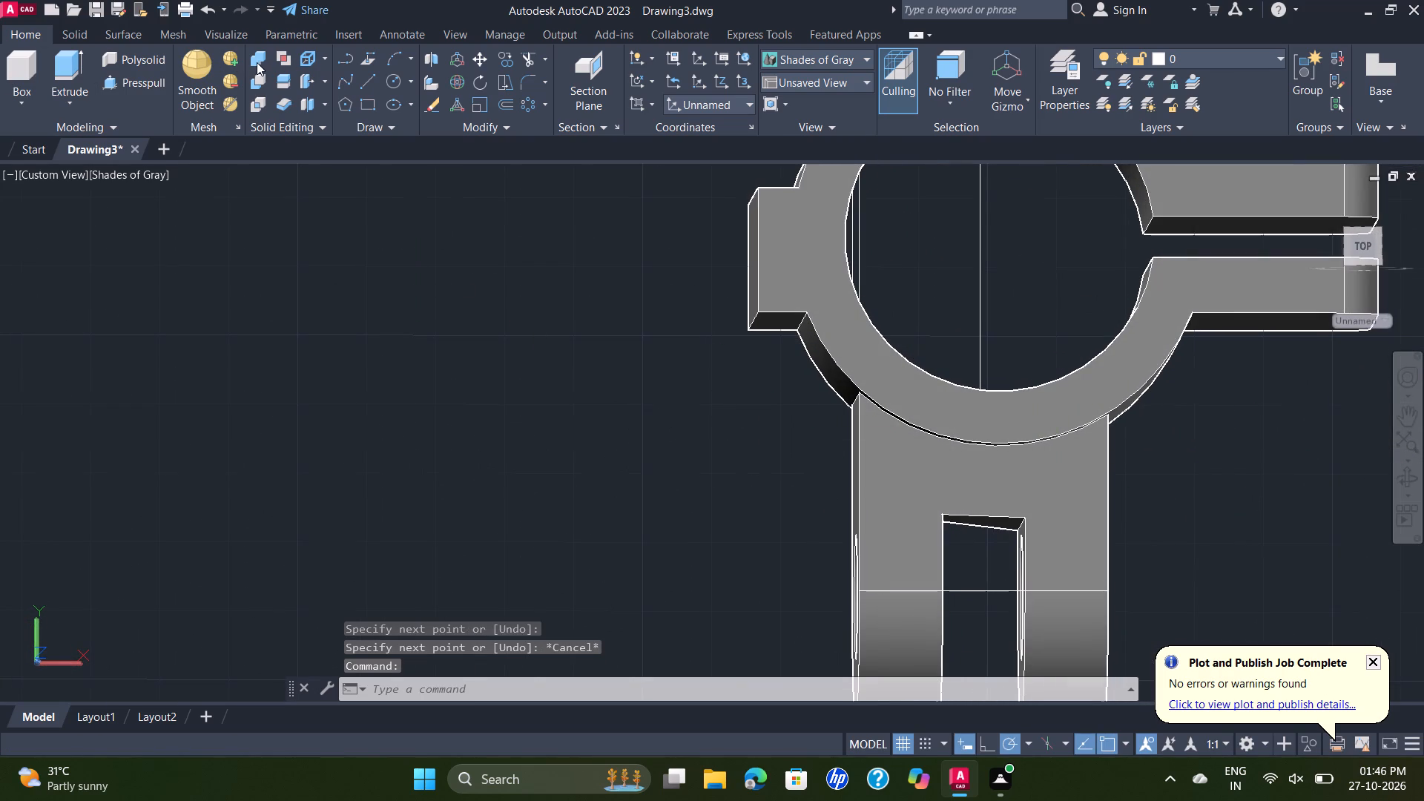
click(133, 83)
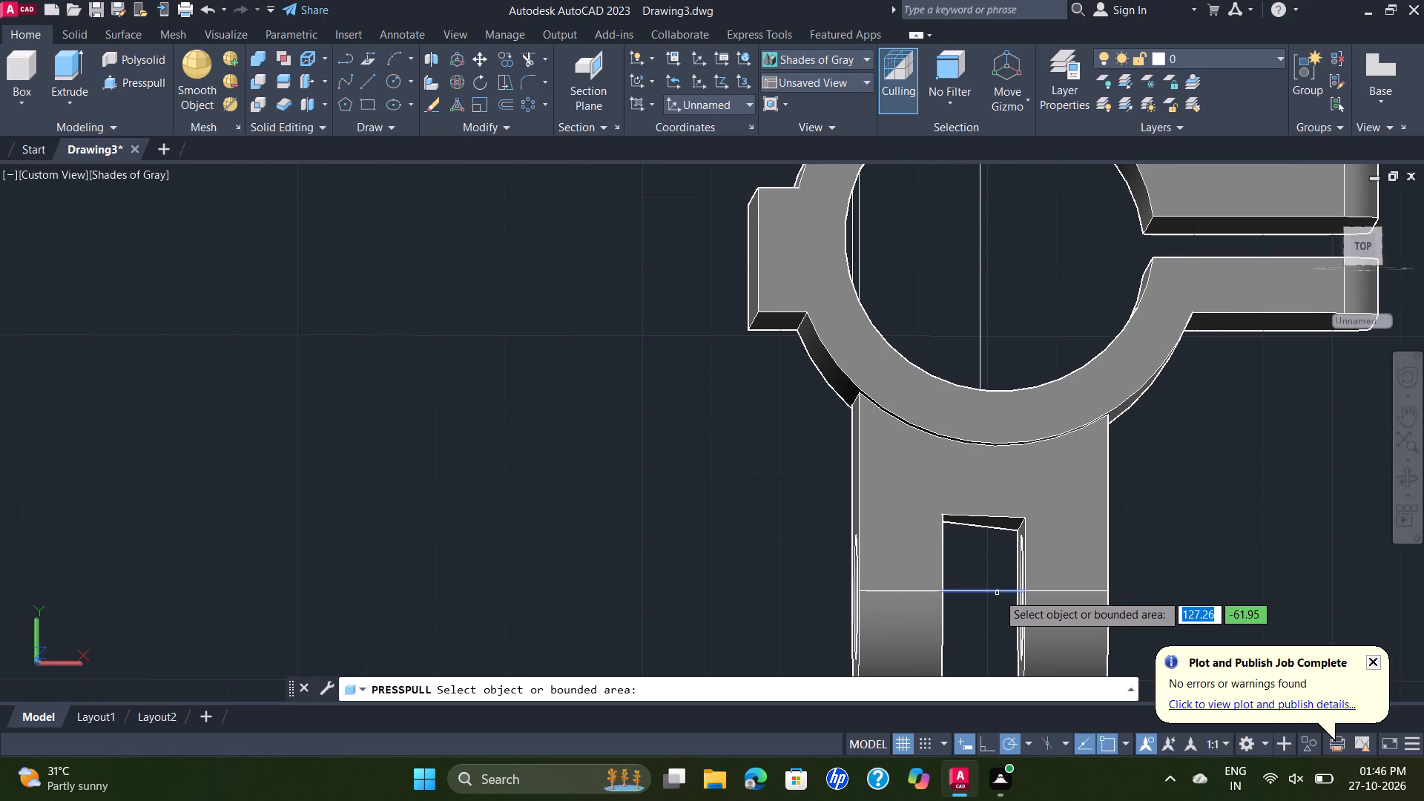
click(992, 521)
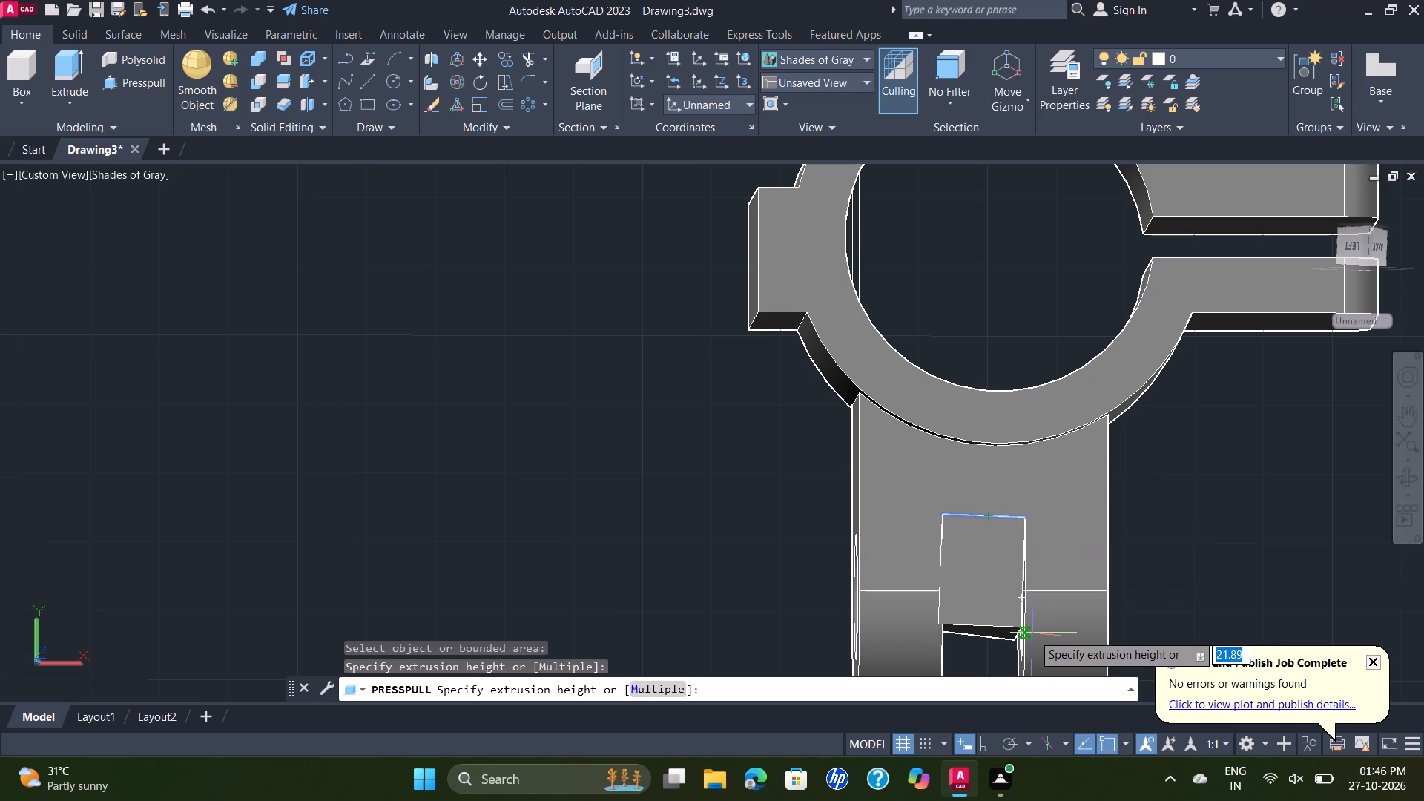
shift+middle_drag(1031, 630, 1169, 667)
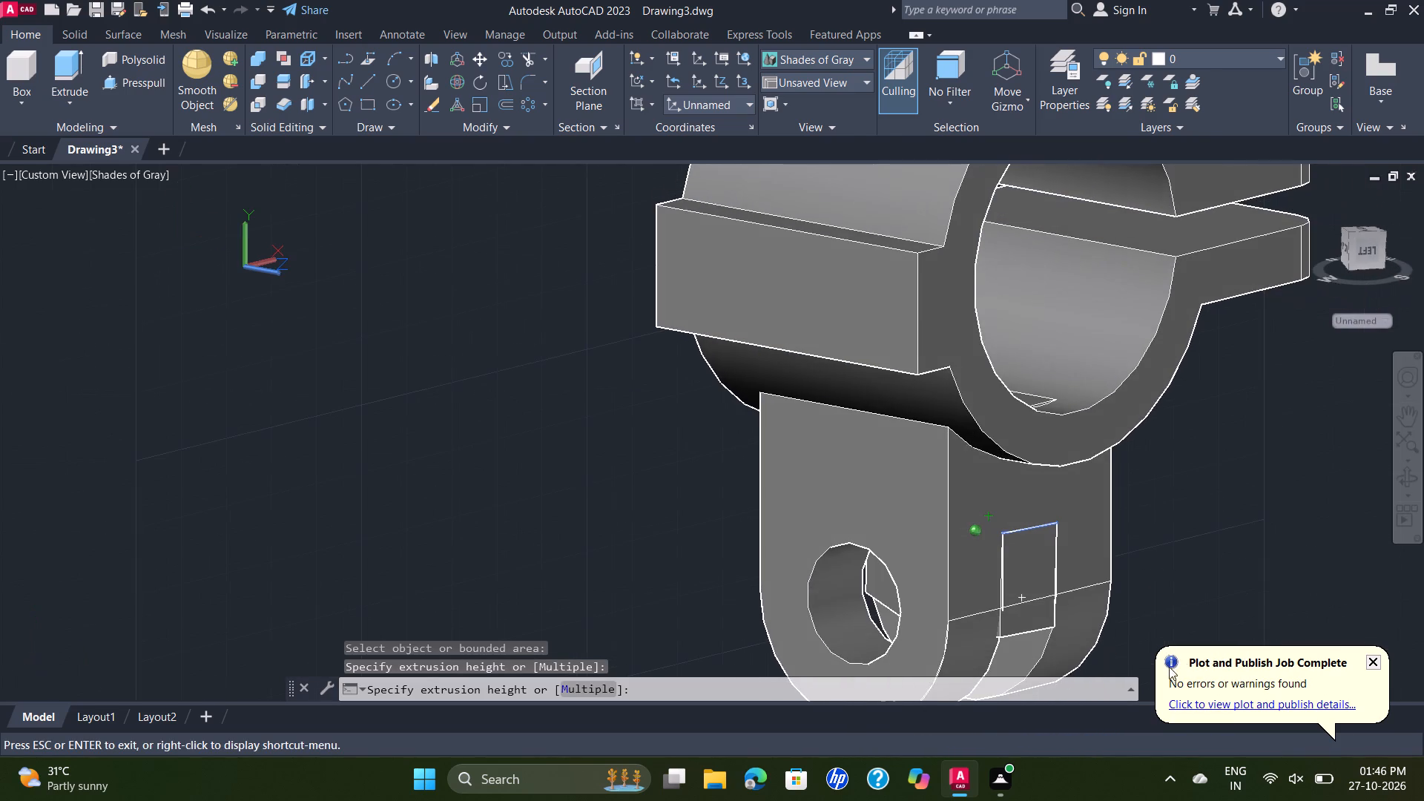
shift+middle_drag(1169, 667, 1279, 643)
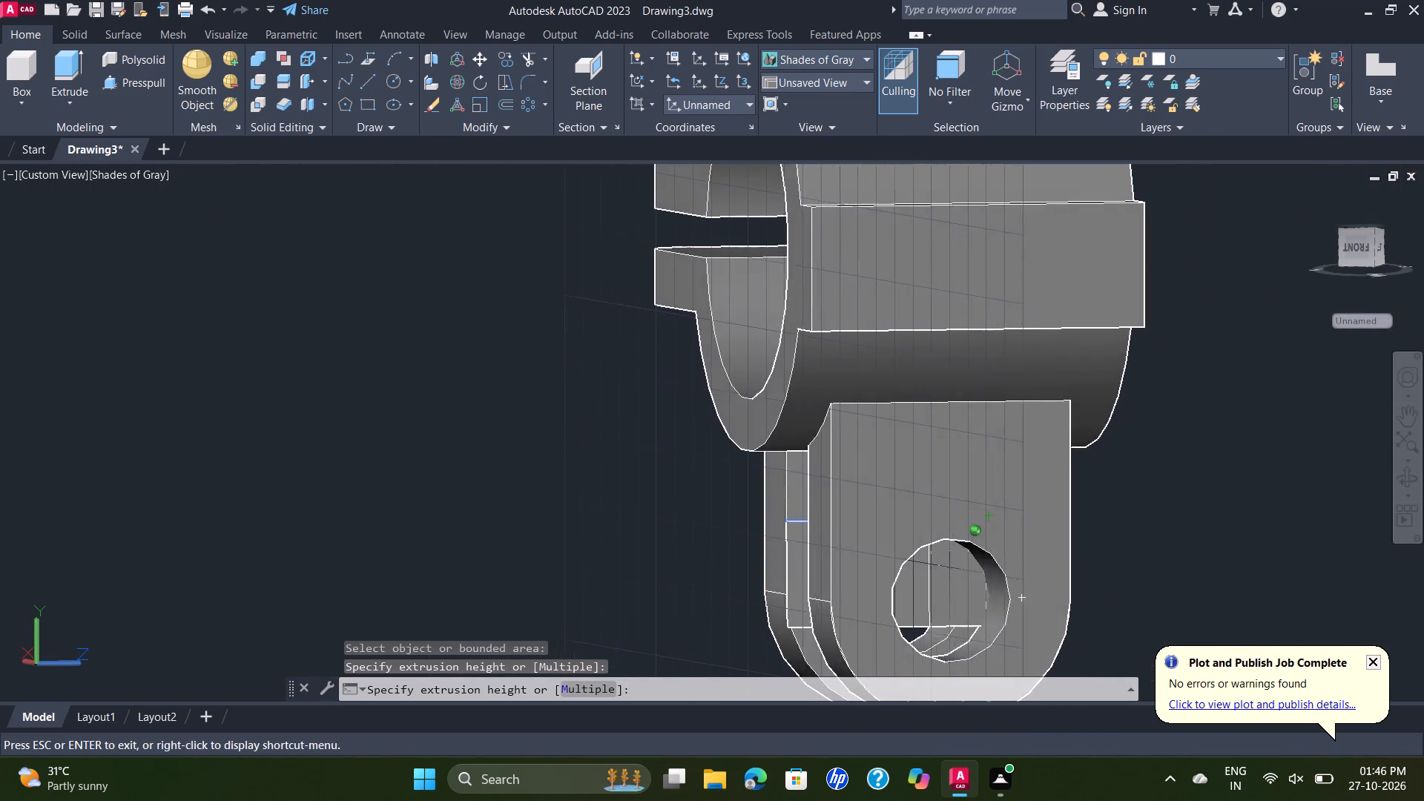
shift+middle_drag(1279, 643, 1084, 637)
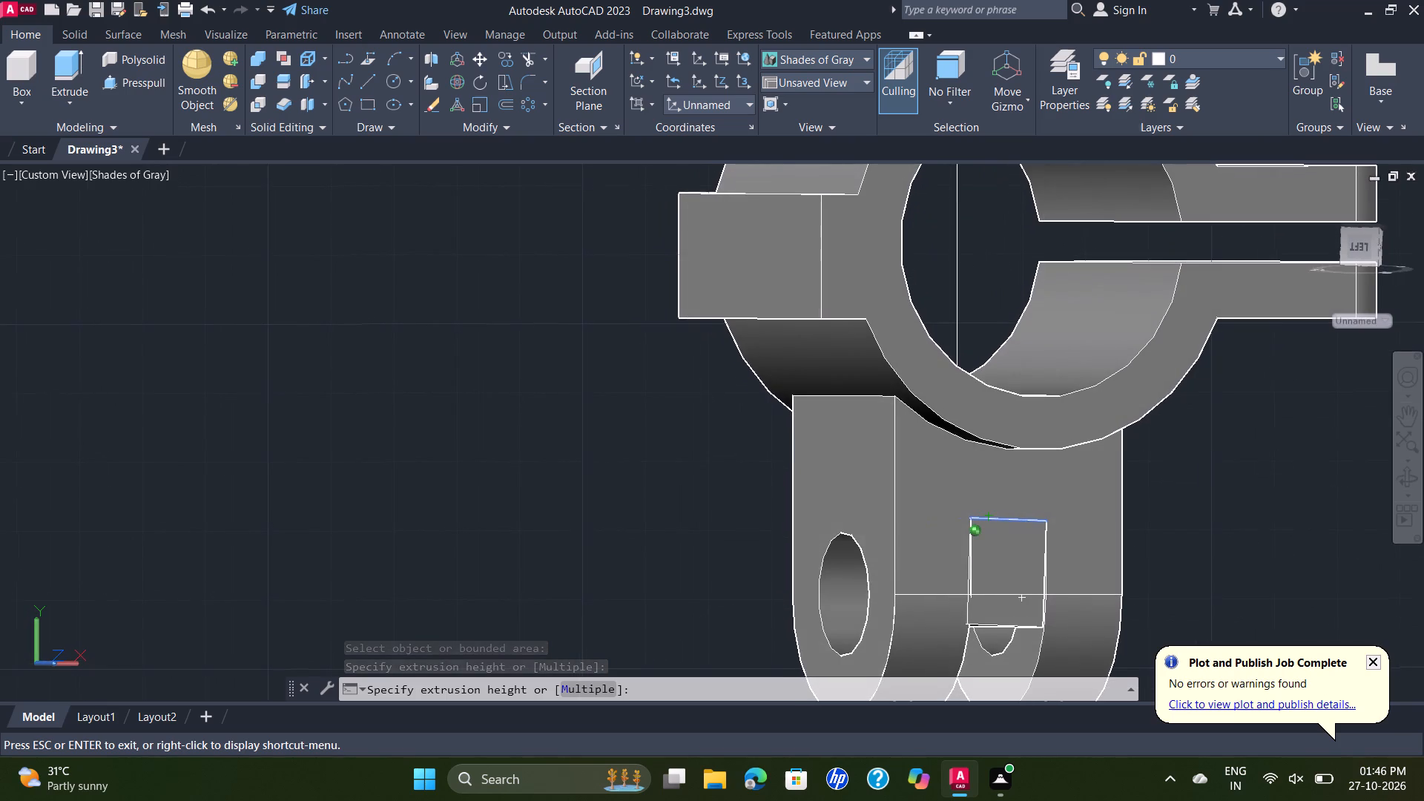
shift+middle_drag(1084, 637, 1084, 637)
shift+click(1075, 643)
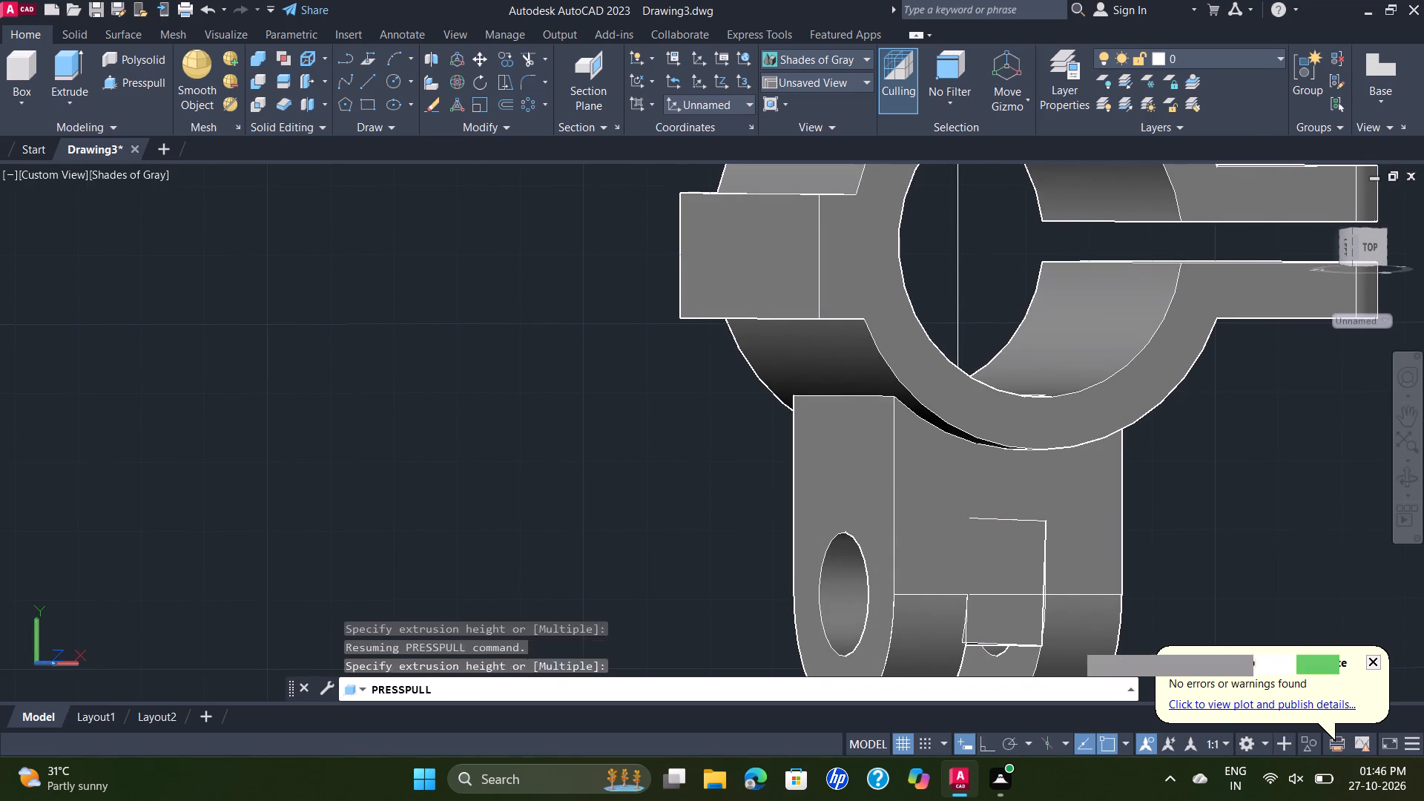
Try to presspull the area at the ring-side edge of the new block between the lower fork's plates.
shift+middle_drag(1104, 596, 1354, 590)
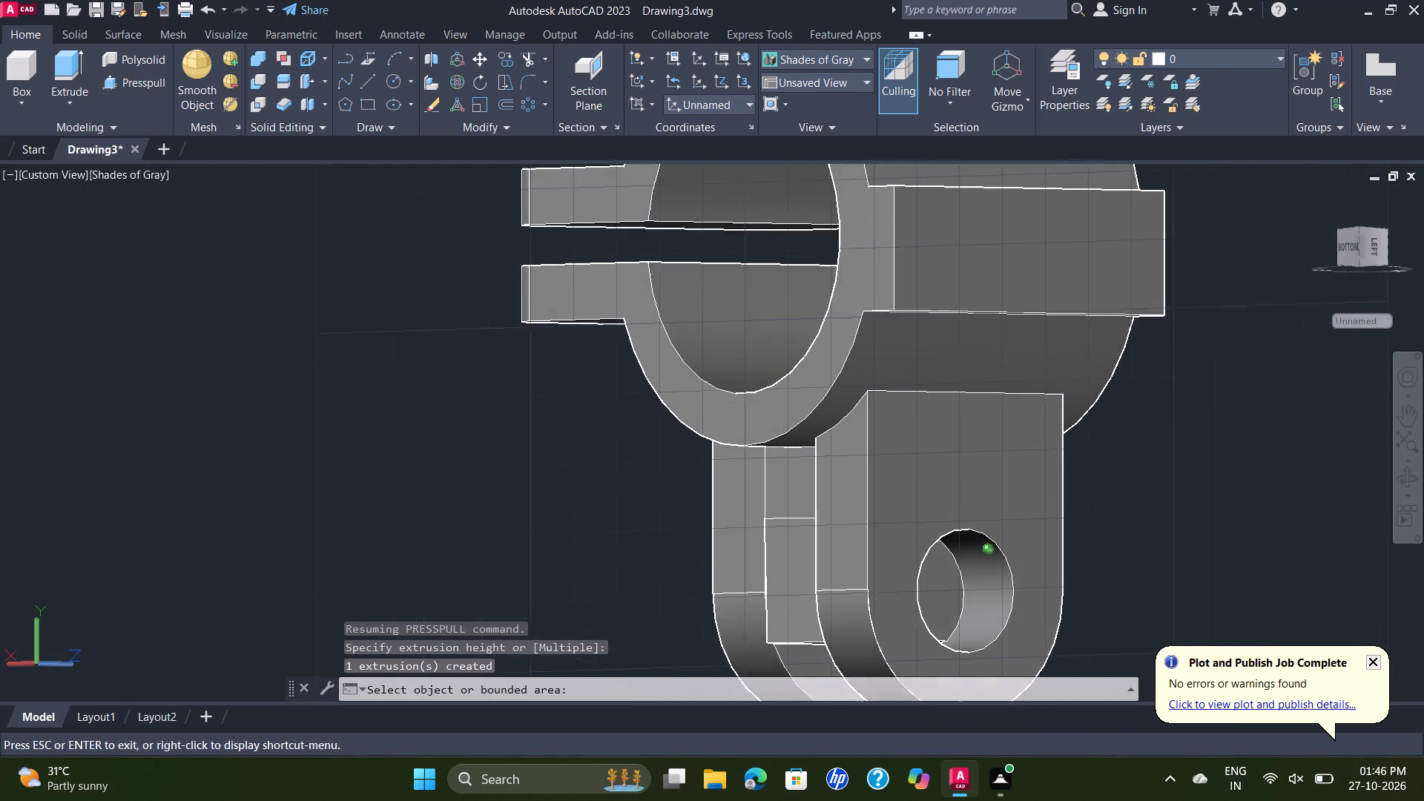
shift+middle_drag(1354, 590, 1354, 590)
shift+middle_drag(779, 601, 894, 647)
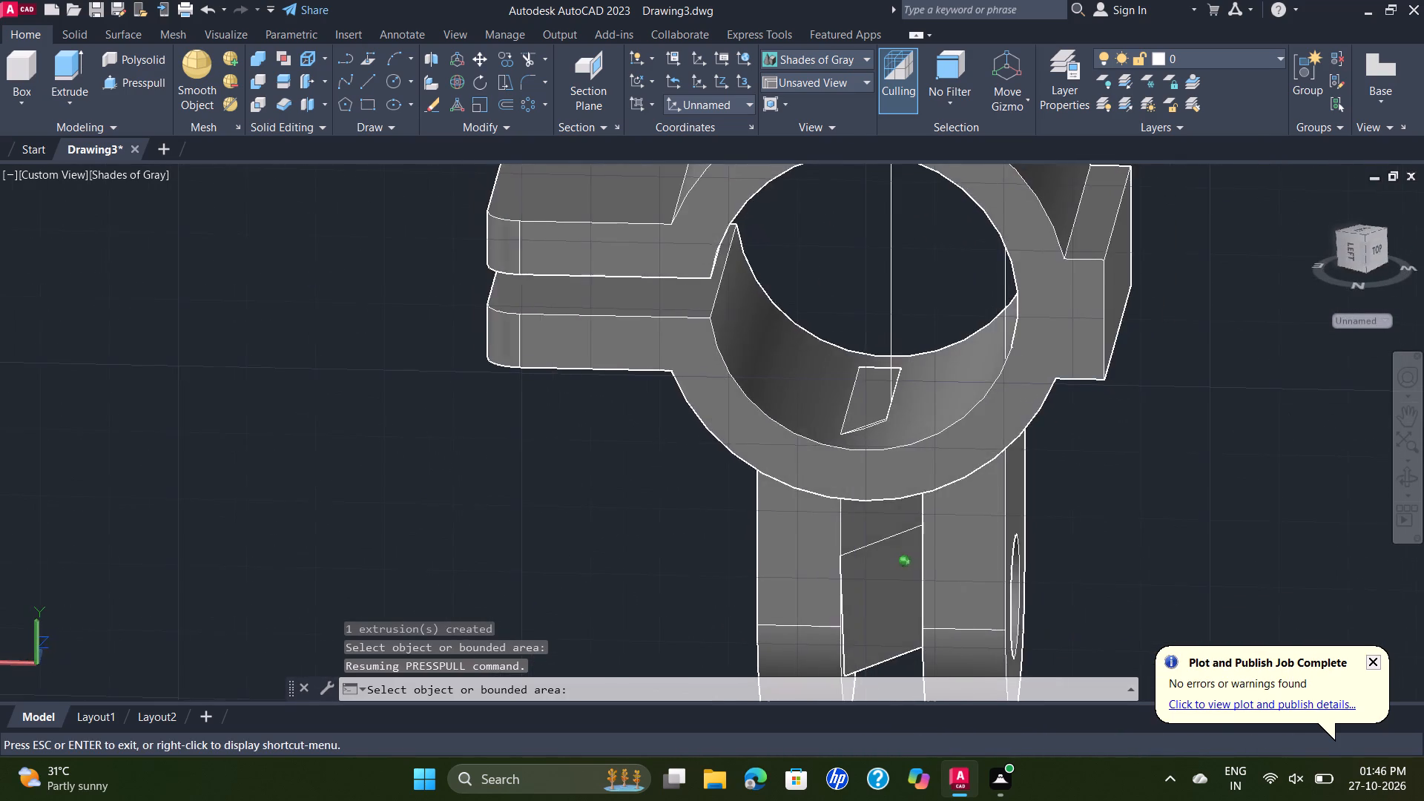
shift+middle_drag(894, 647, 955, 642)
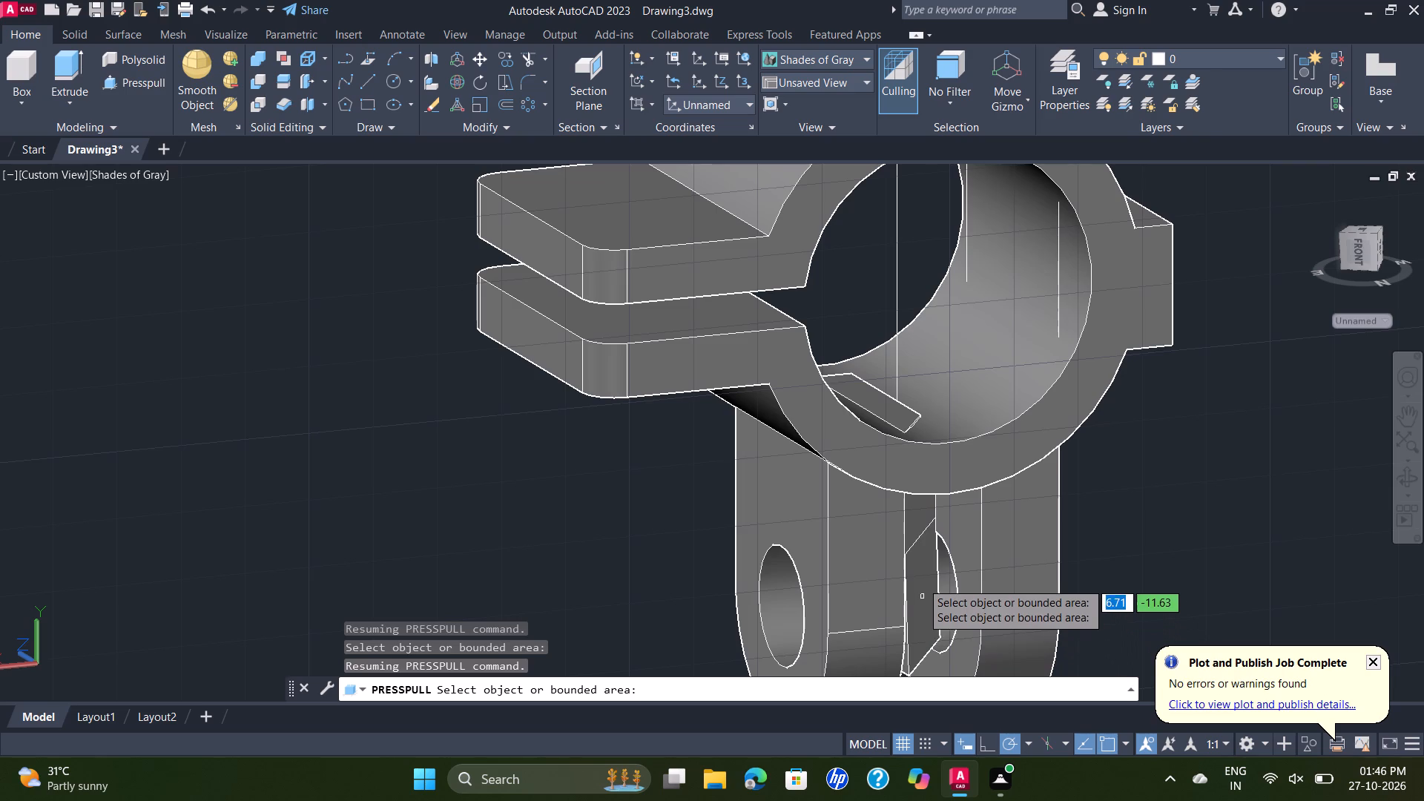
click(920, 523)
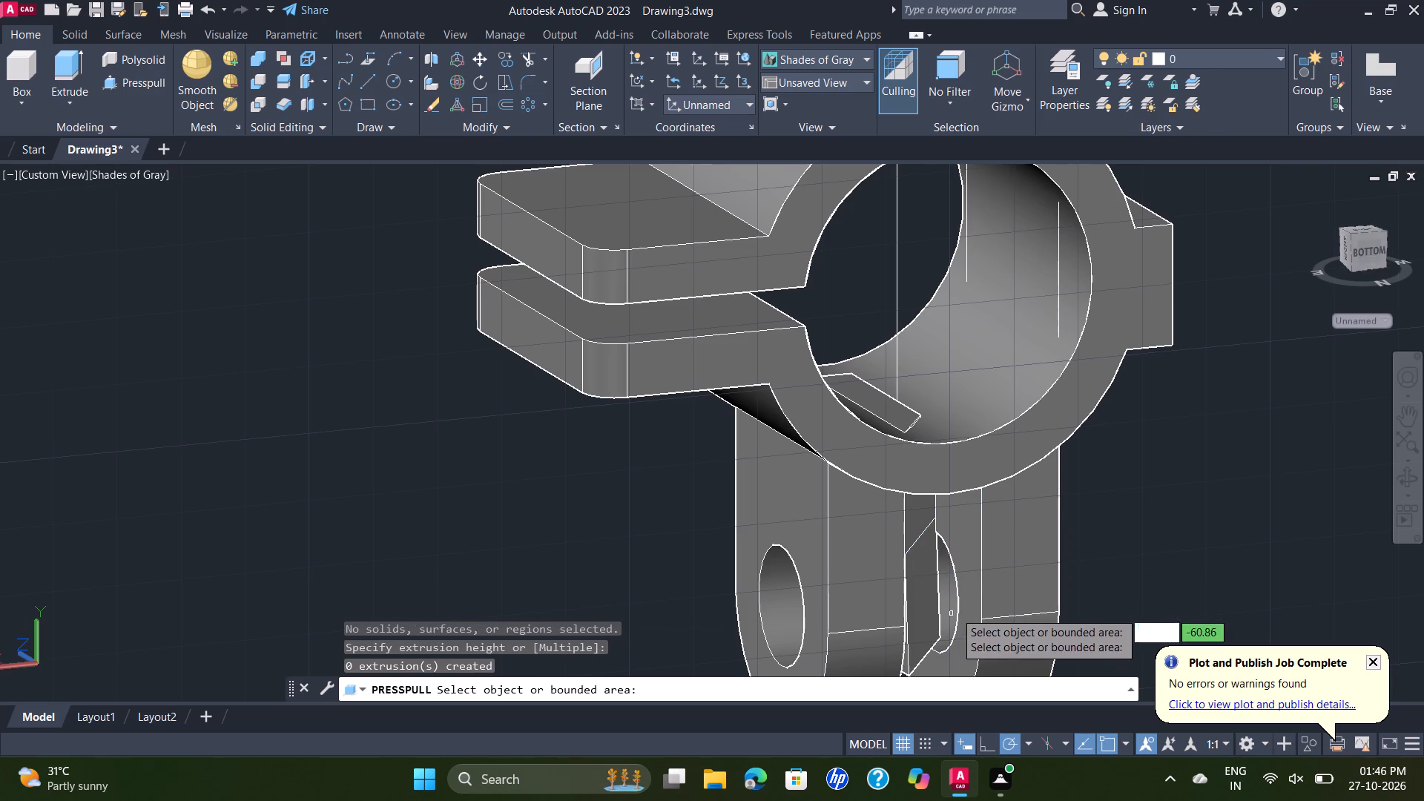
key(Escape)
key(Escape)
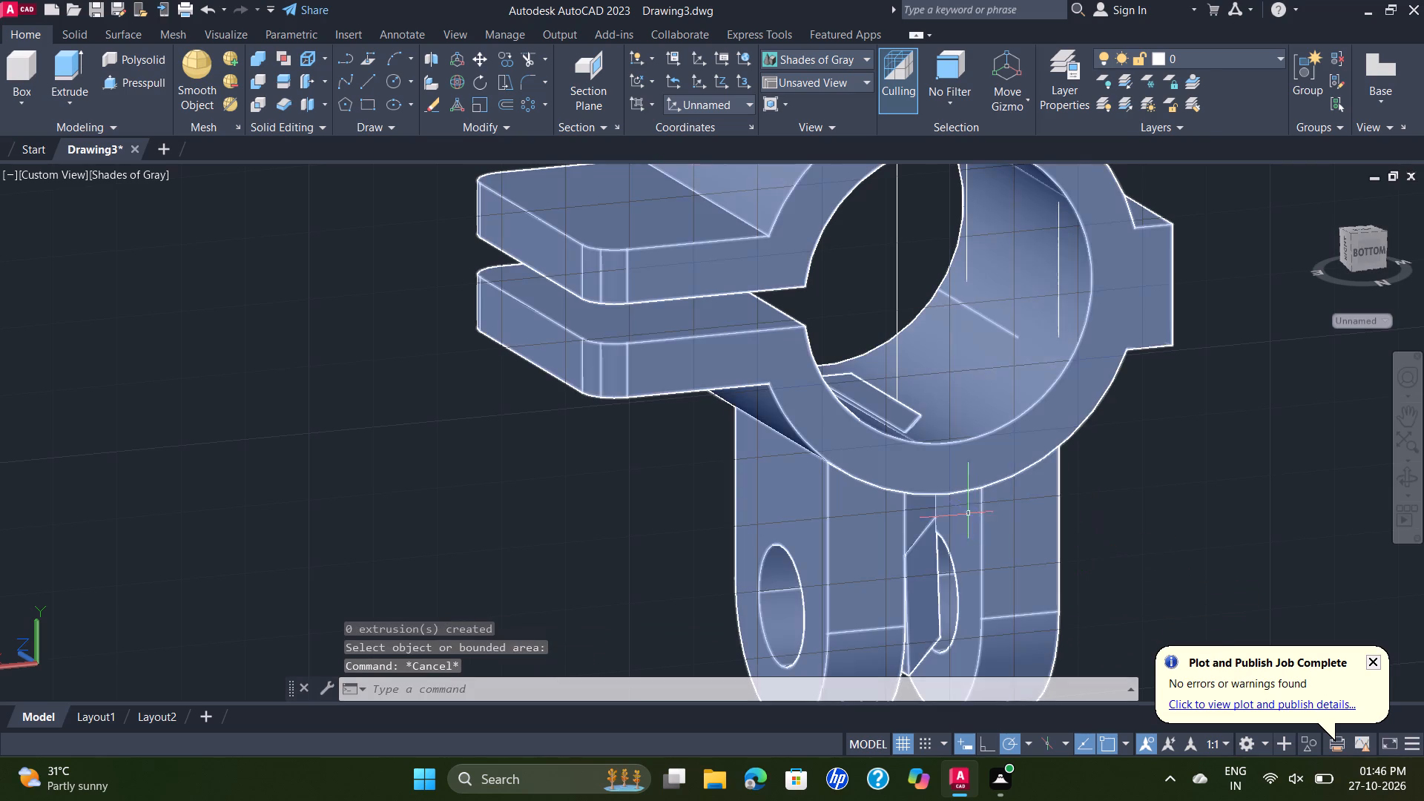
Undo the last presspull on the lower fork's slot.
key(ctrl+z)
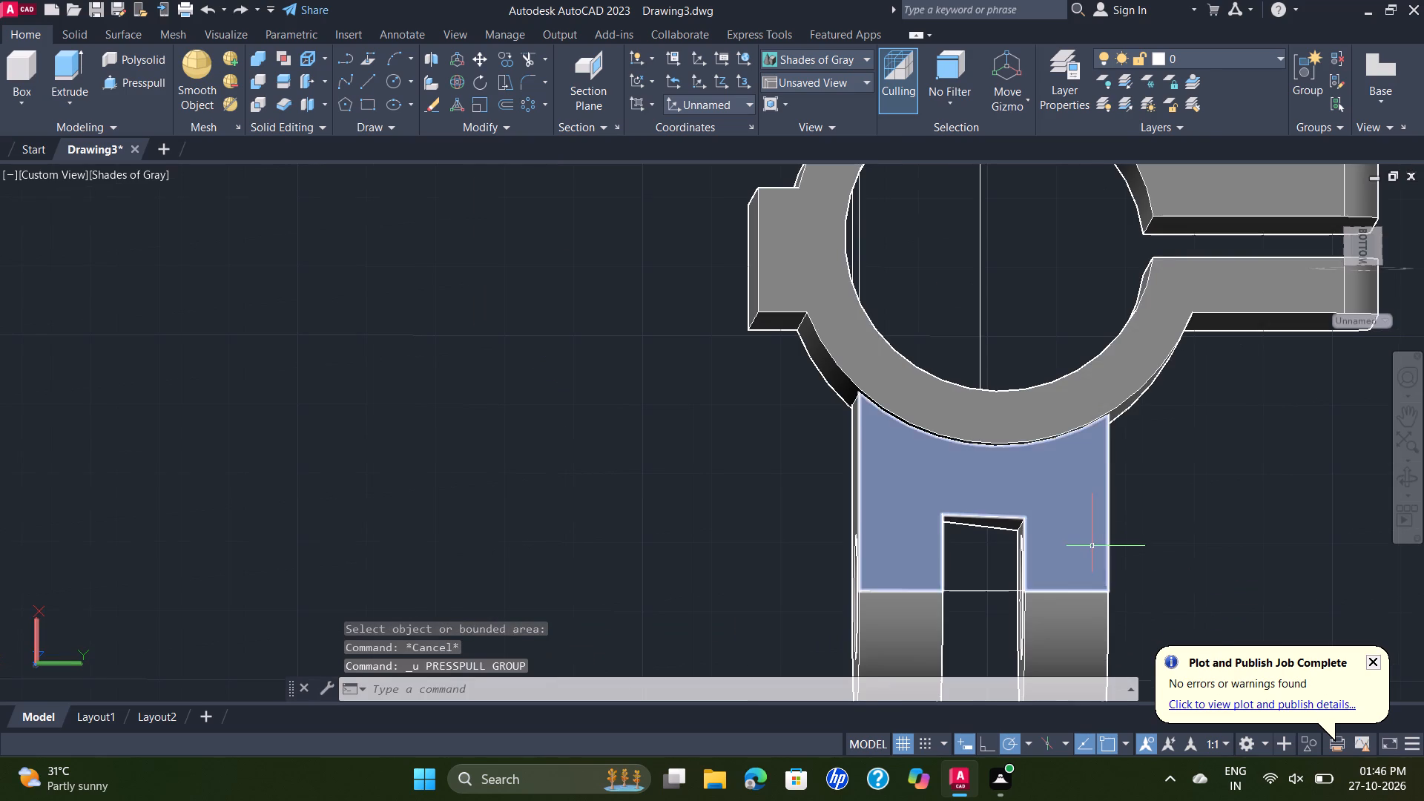
Examine the clamp from several sides, comparing the slot ends and fillers between the upper and lower forks' plates.
scroll(1021, 487, down, 1)
scroll(1034, 386, down, 1)
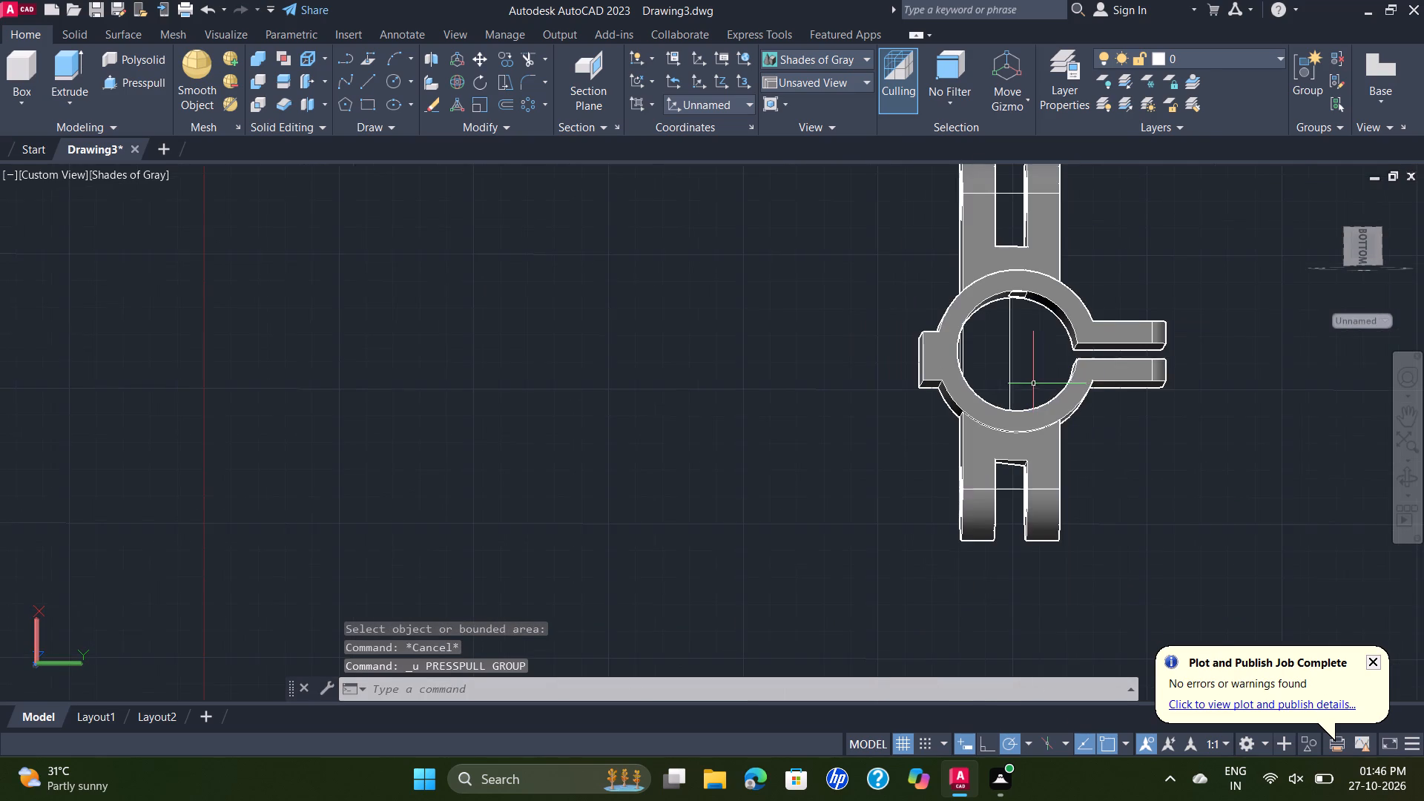
middle_drag(1029, 383, 983, 406)
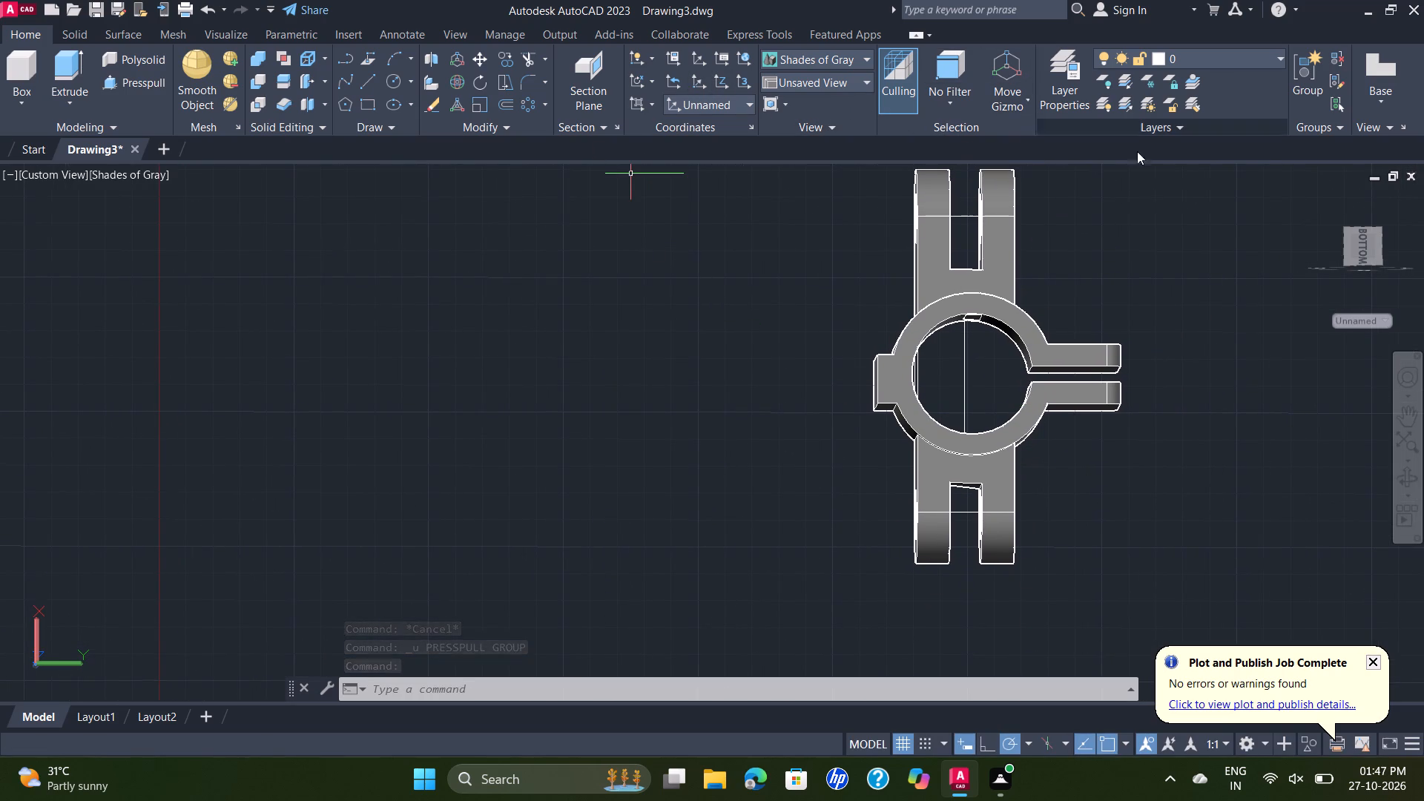
shift+middle_drag(1097, 154, 1098, 290)
shift+scroll(1110, 180, down, 1)
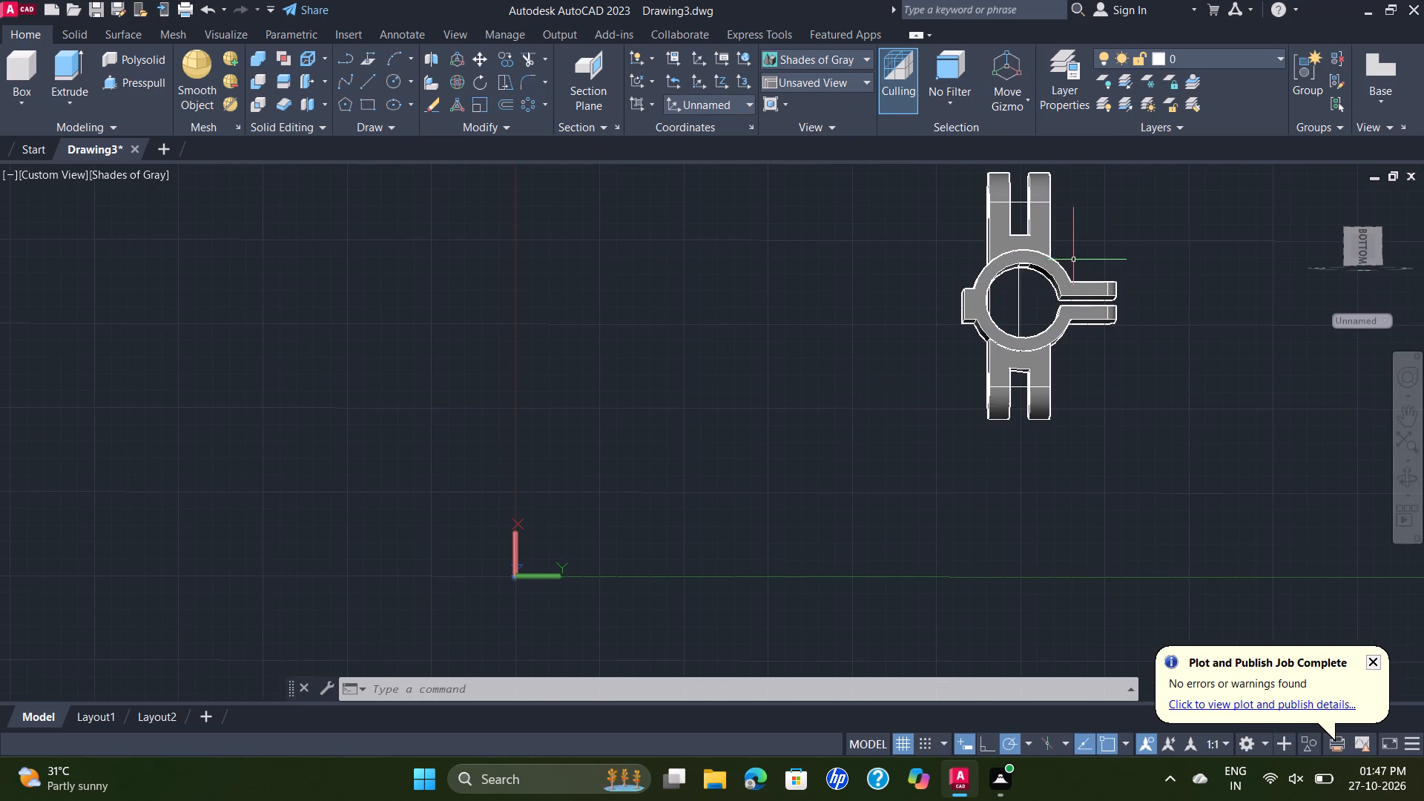
middle_drag(1084, 243, 989, 280)
shift+middle_drag(1034, 251, 1254, 327)
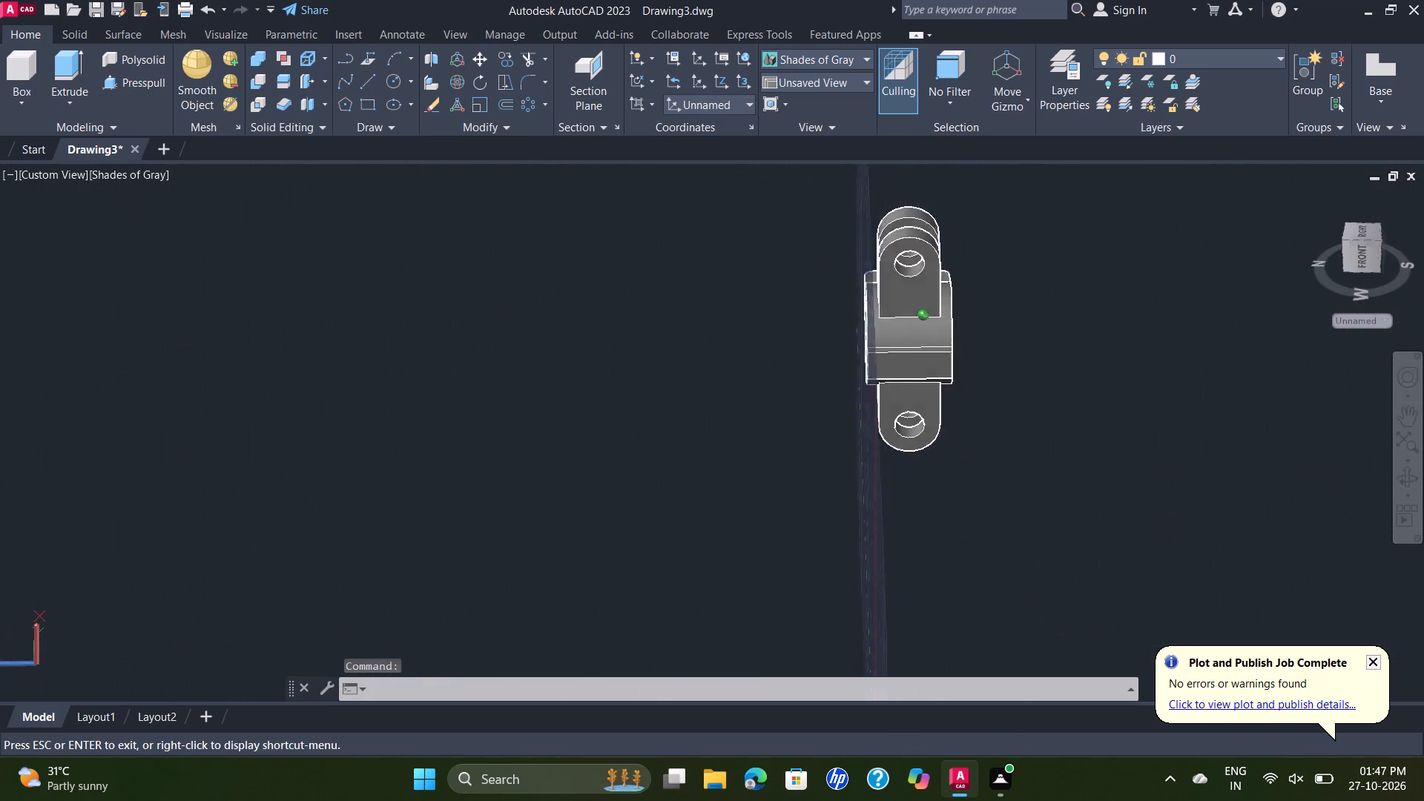
shift+middle_drag(1254, 327, 1394, 275)
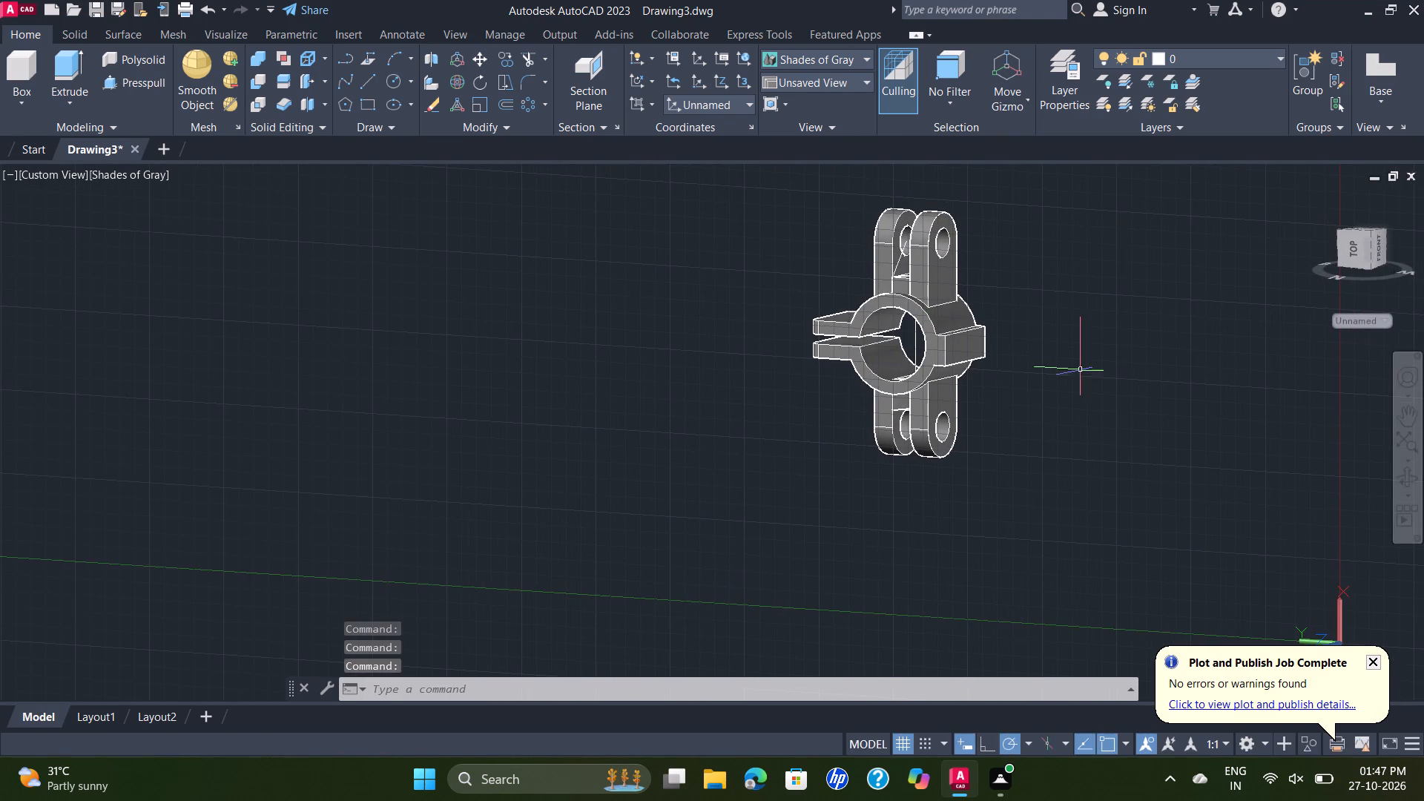
shift+middle_drag(1052, 368, 1133, 356)
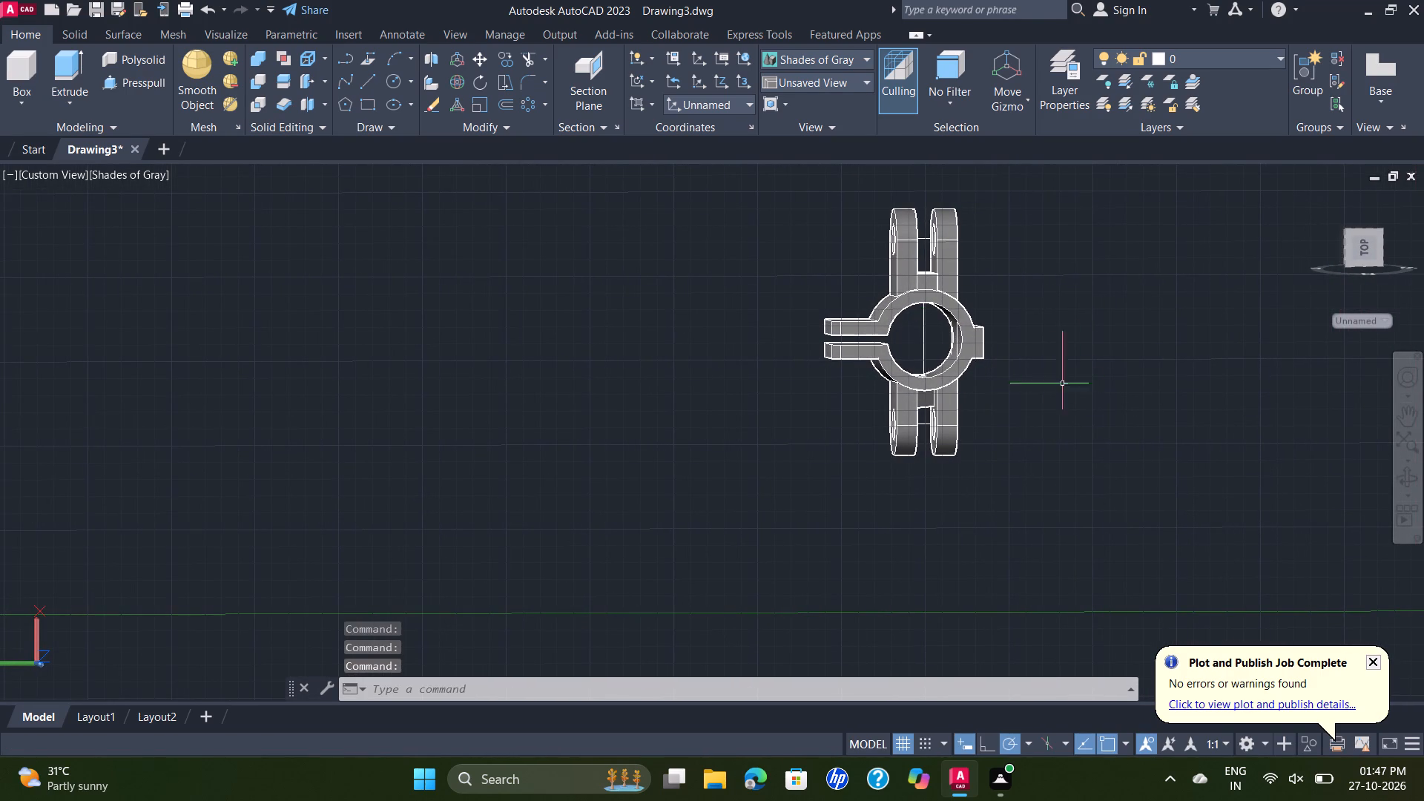
shift+scroll(1090, 367, up, 1)
shift+middle_drag(1091, 367, 1109, 362)
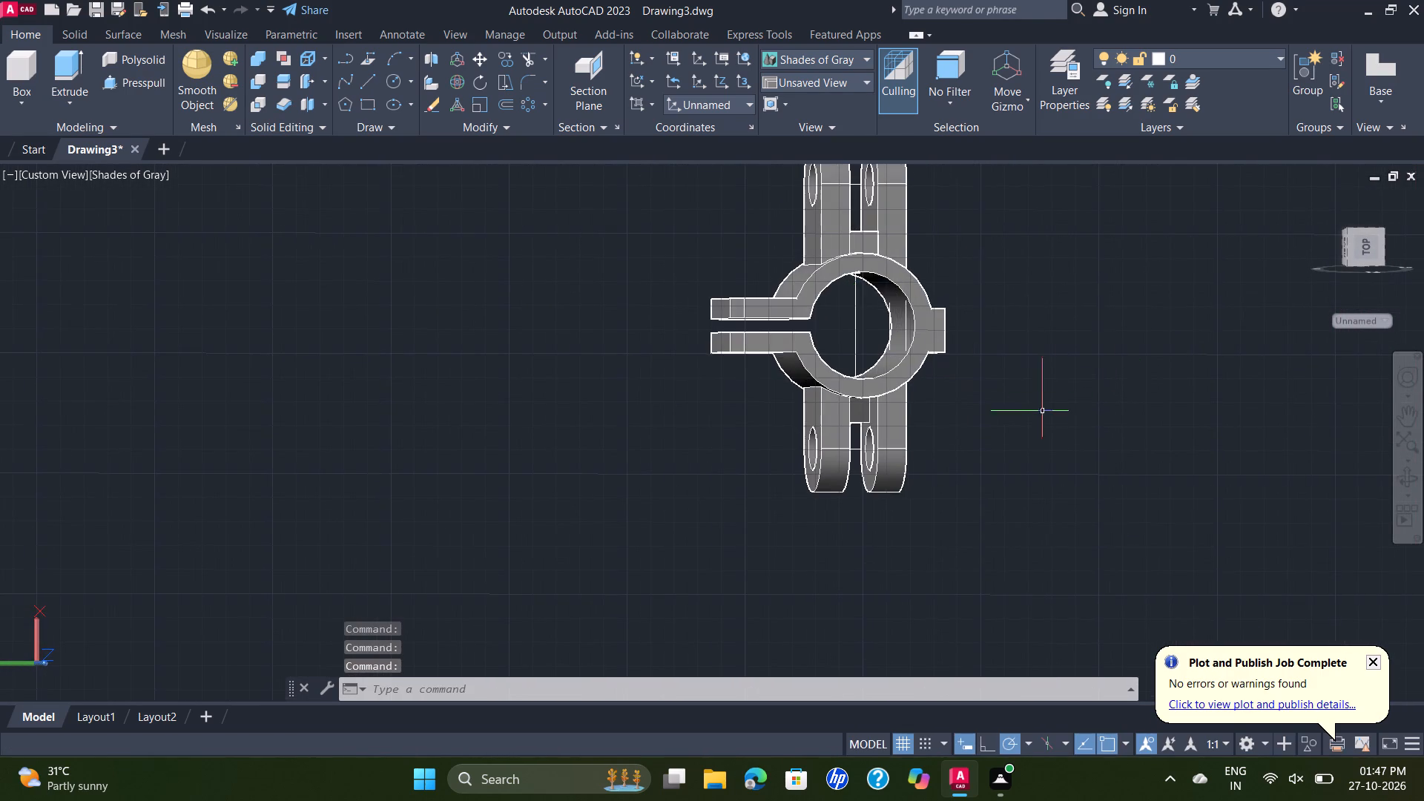
scroll(1014, 406, up, 2)
scroll(1013, 399, down, 1)
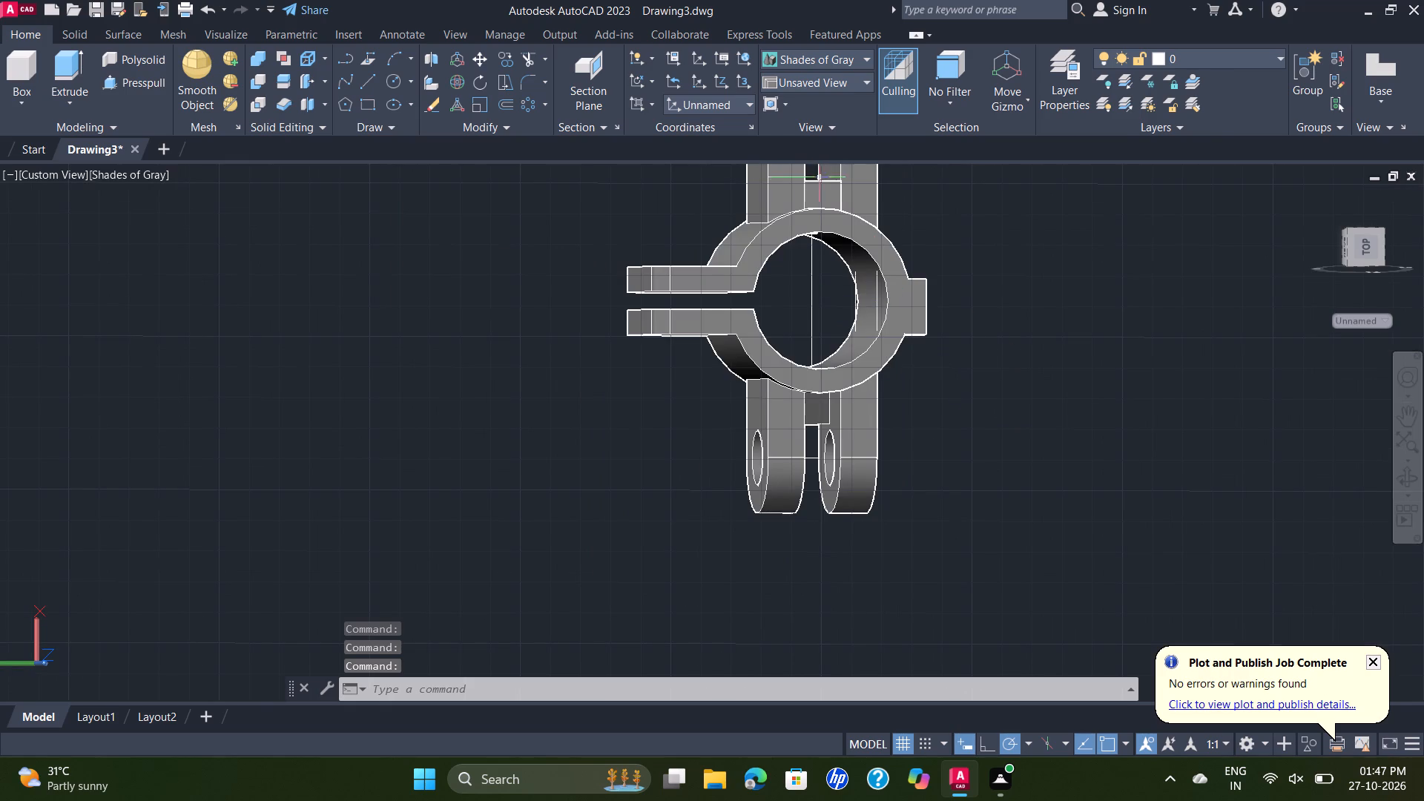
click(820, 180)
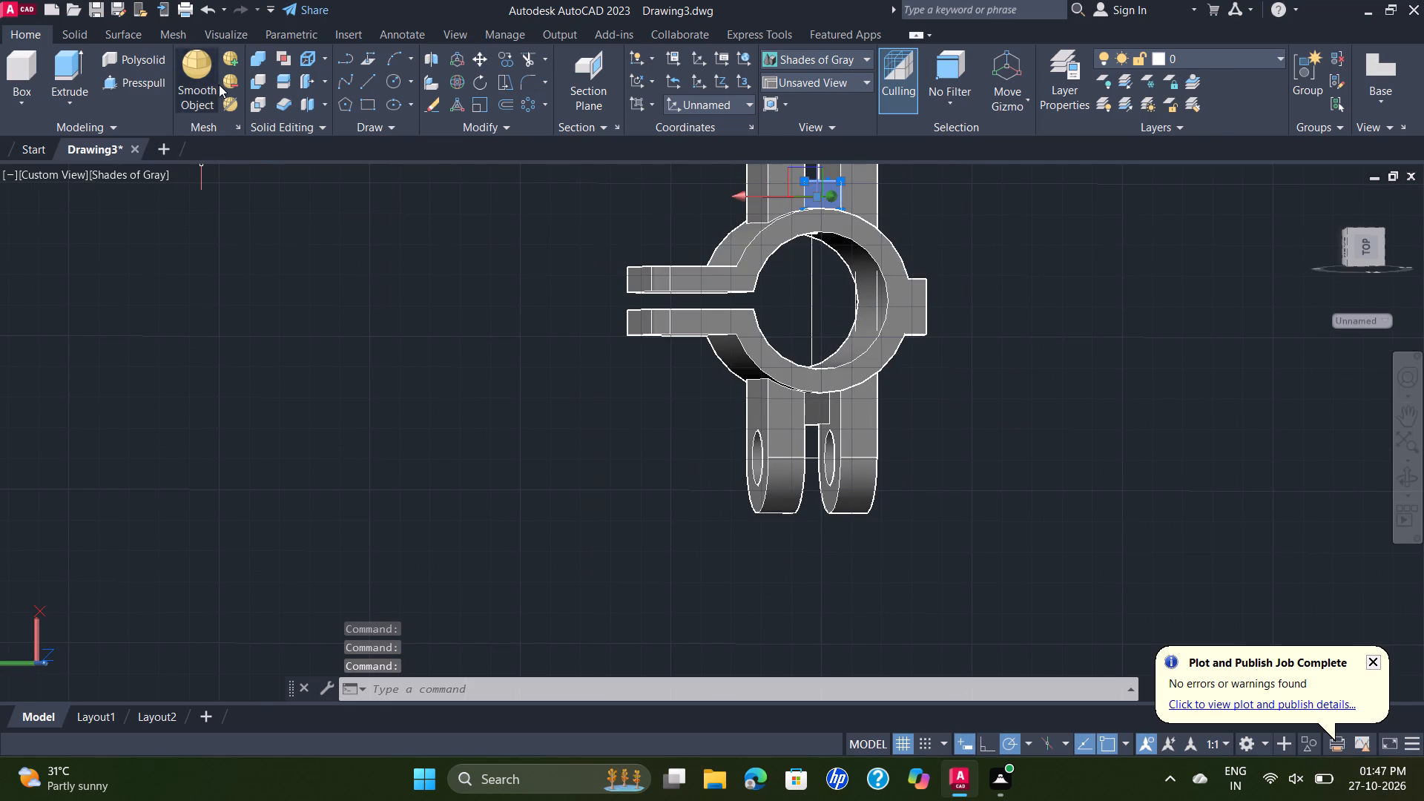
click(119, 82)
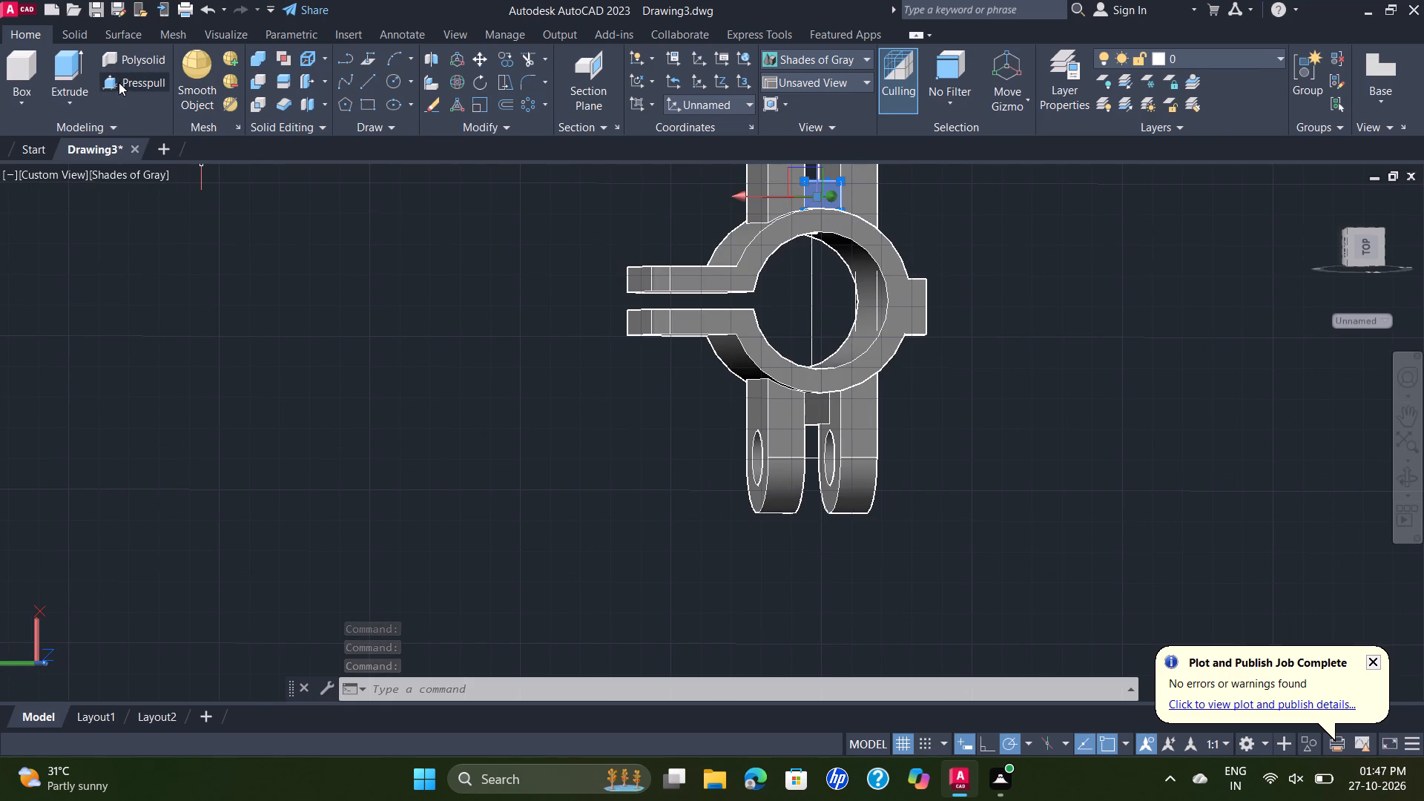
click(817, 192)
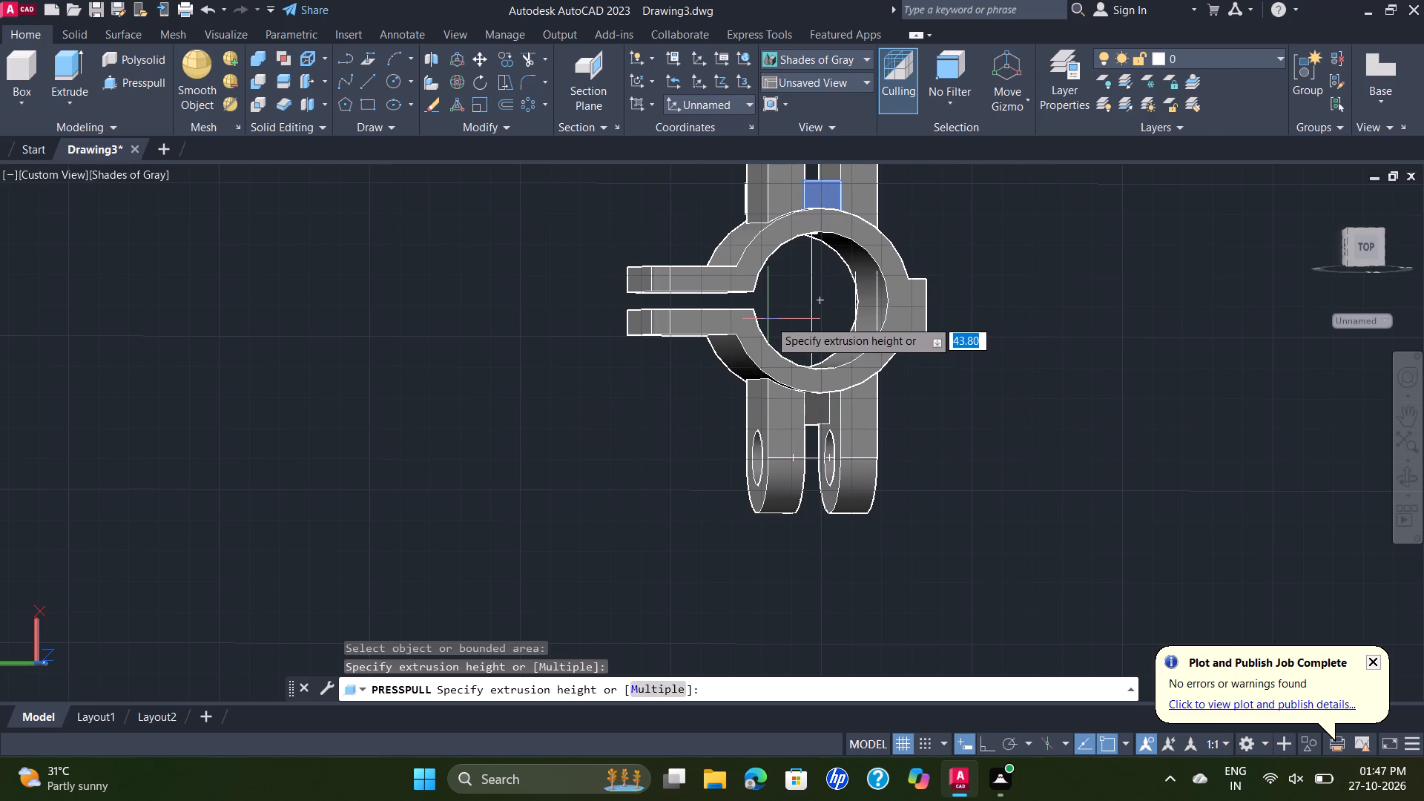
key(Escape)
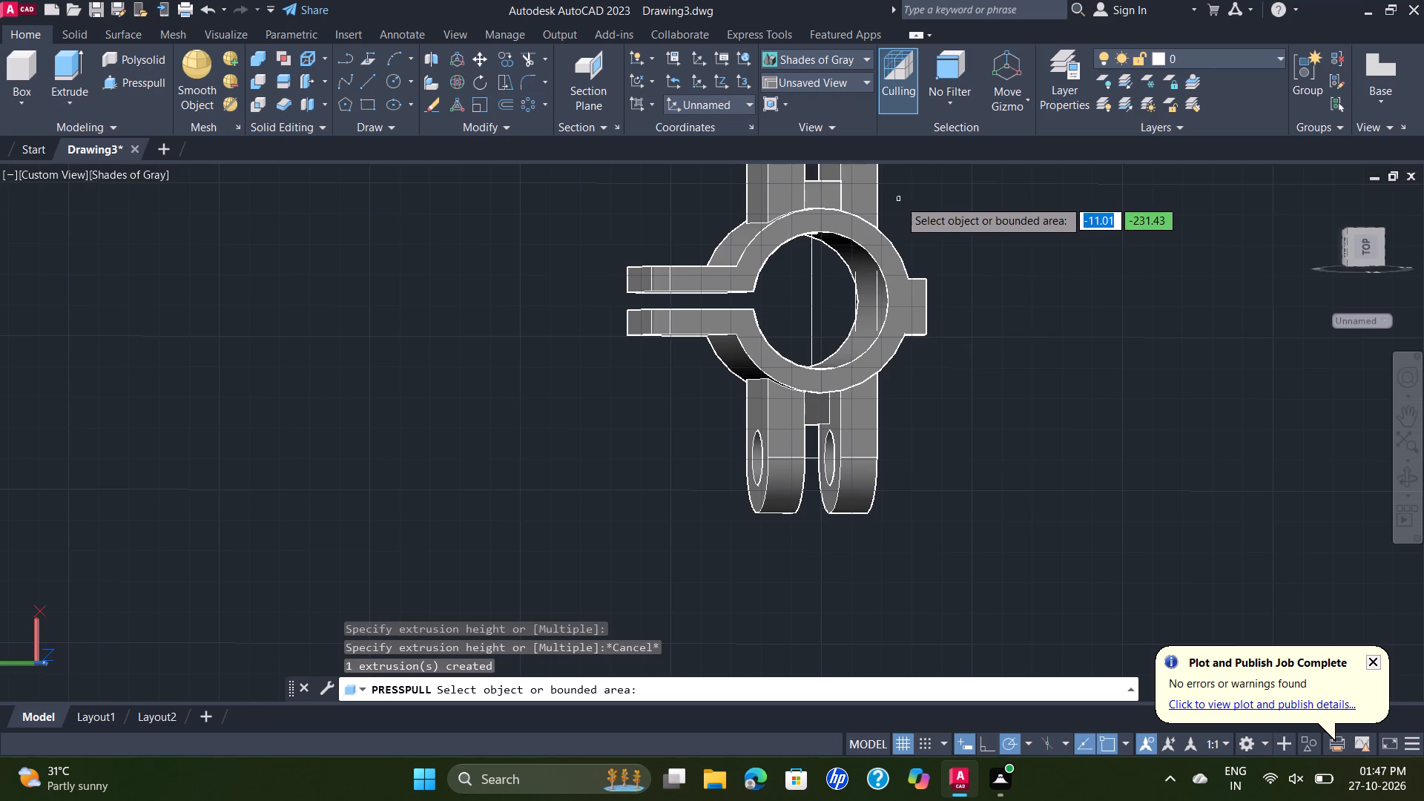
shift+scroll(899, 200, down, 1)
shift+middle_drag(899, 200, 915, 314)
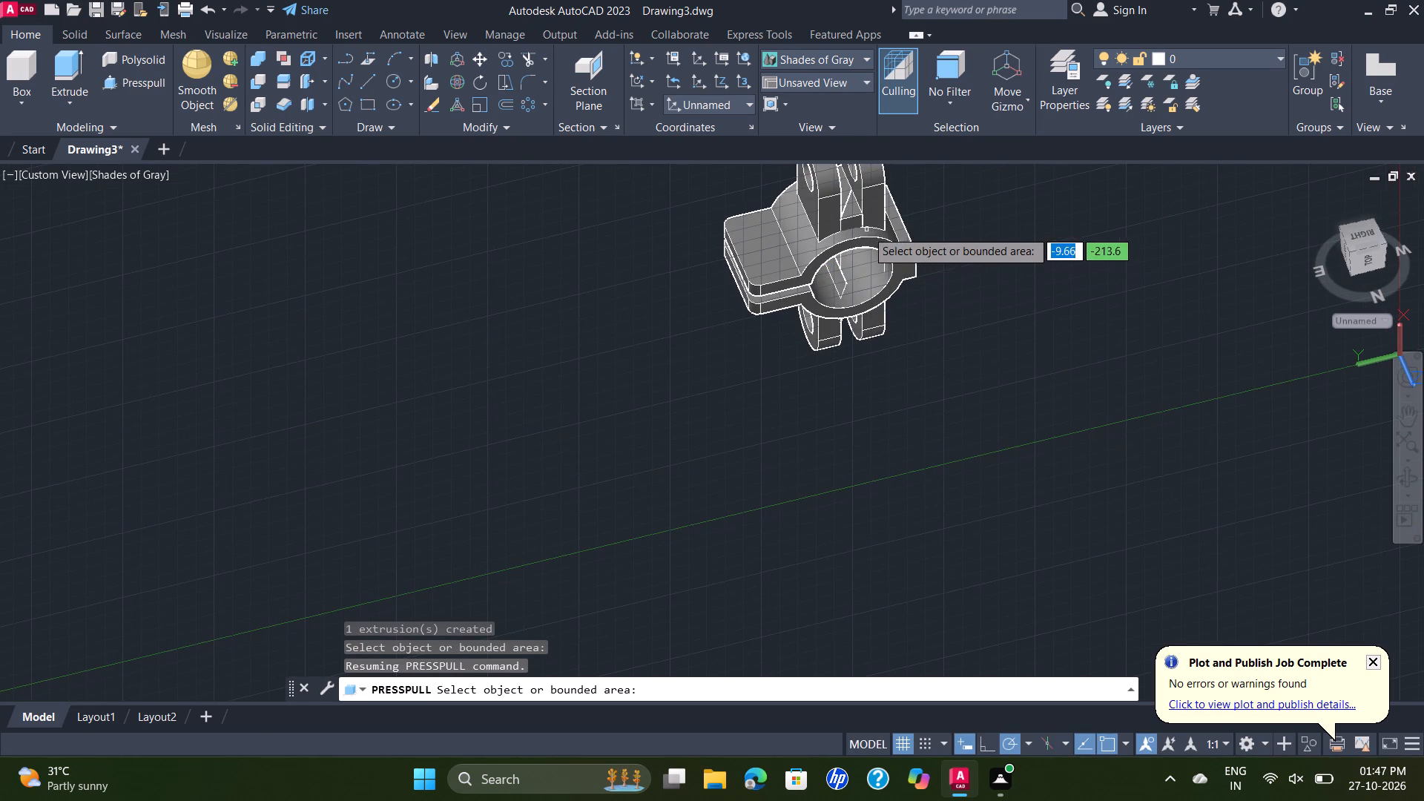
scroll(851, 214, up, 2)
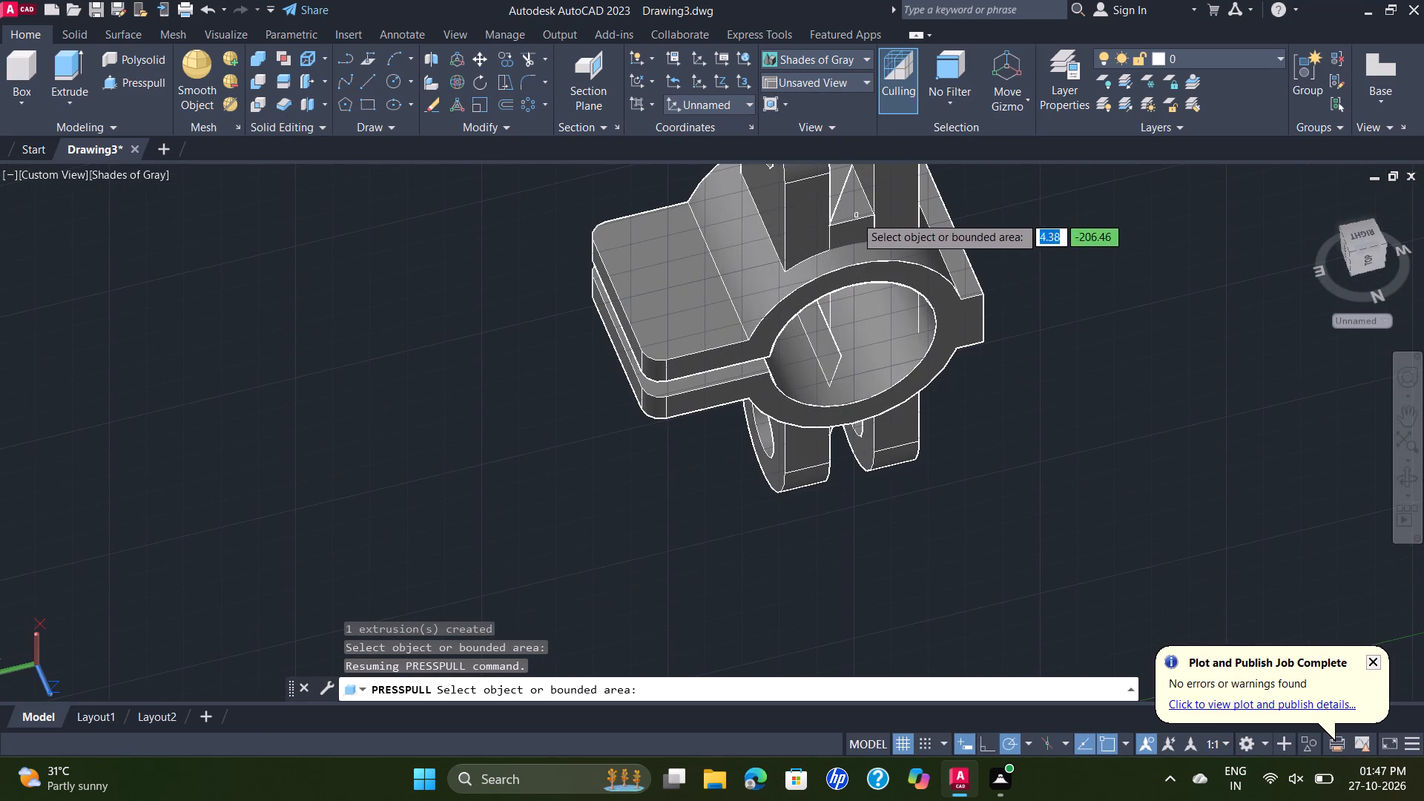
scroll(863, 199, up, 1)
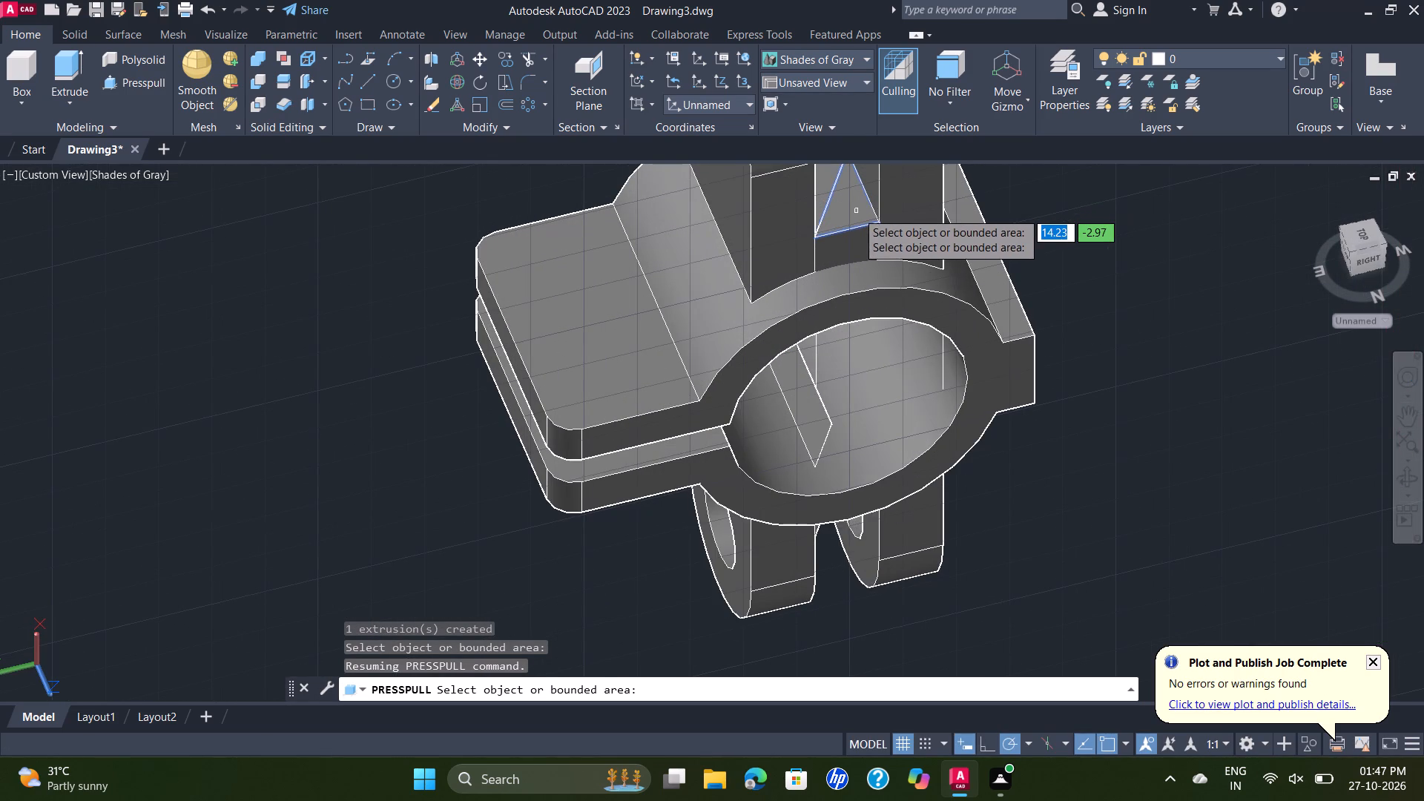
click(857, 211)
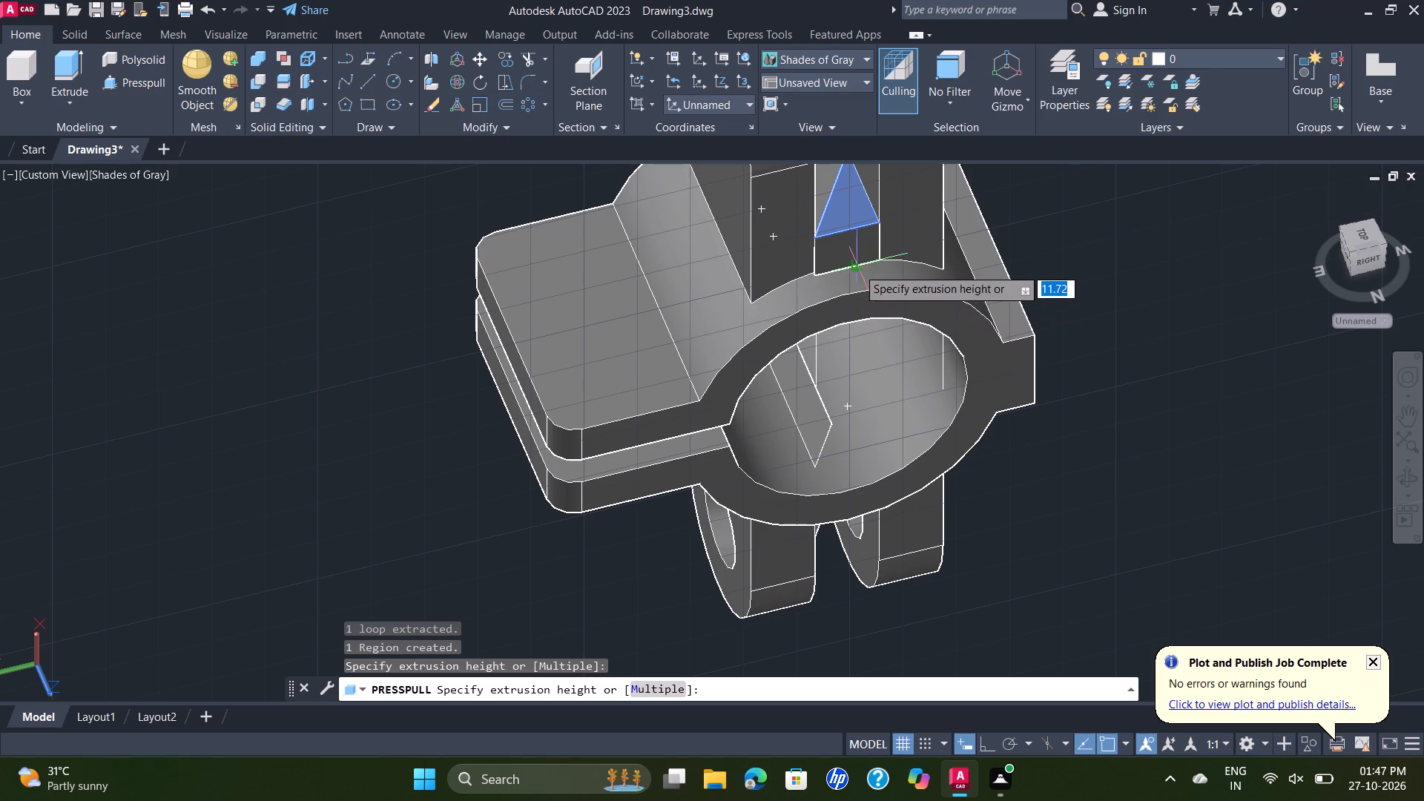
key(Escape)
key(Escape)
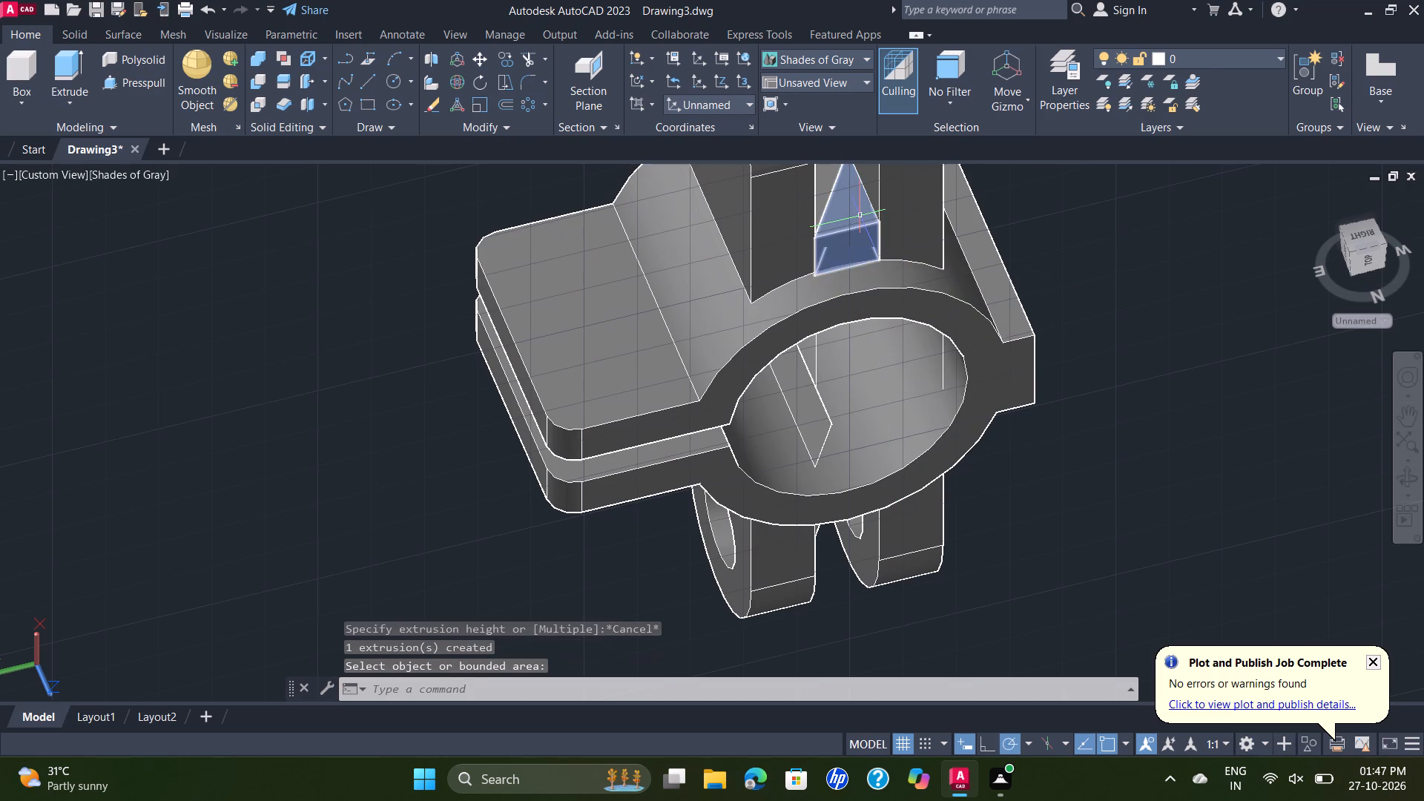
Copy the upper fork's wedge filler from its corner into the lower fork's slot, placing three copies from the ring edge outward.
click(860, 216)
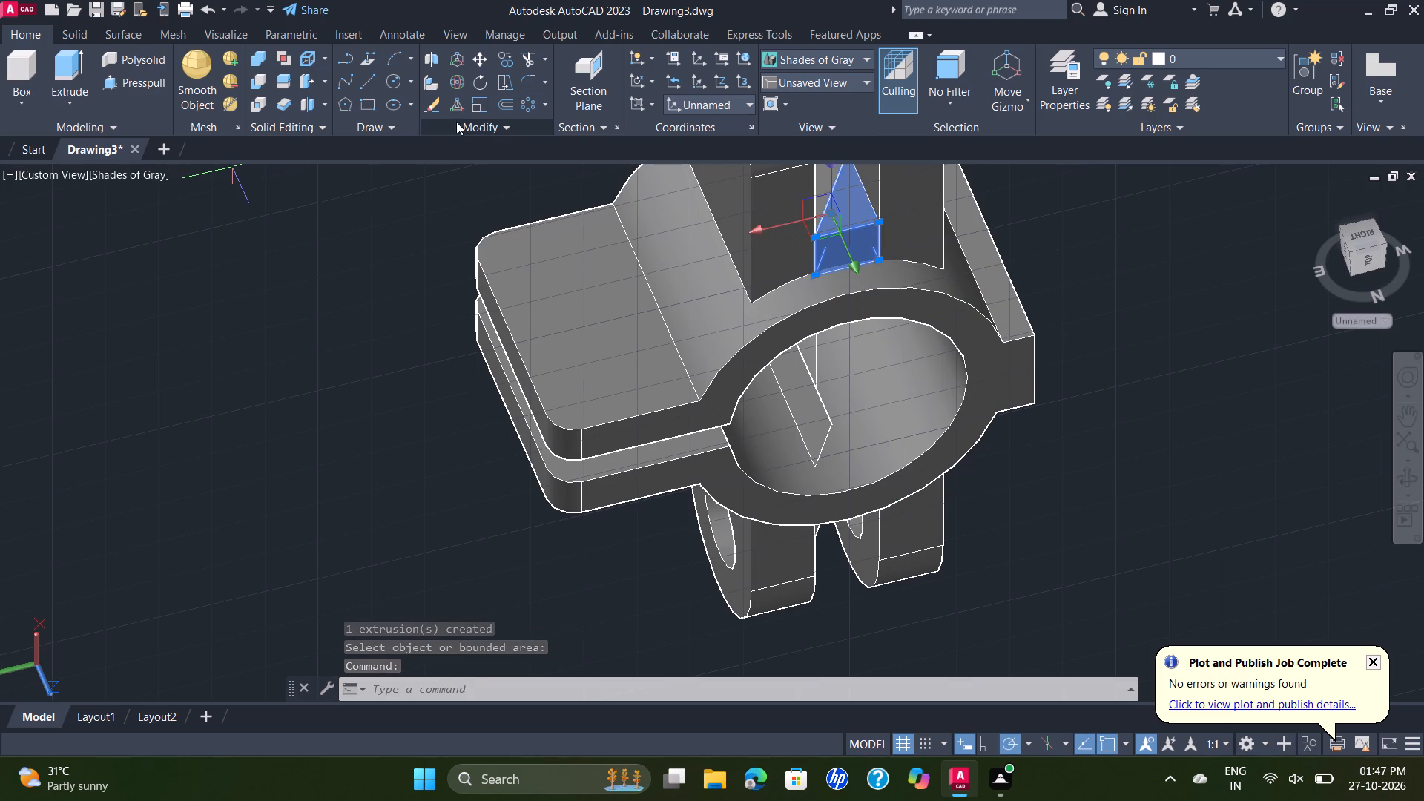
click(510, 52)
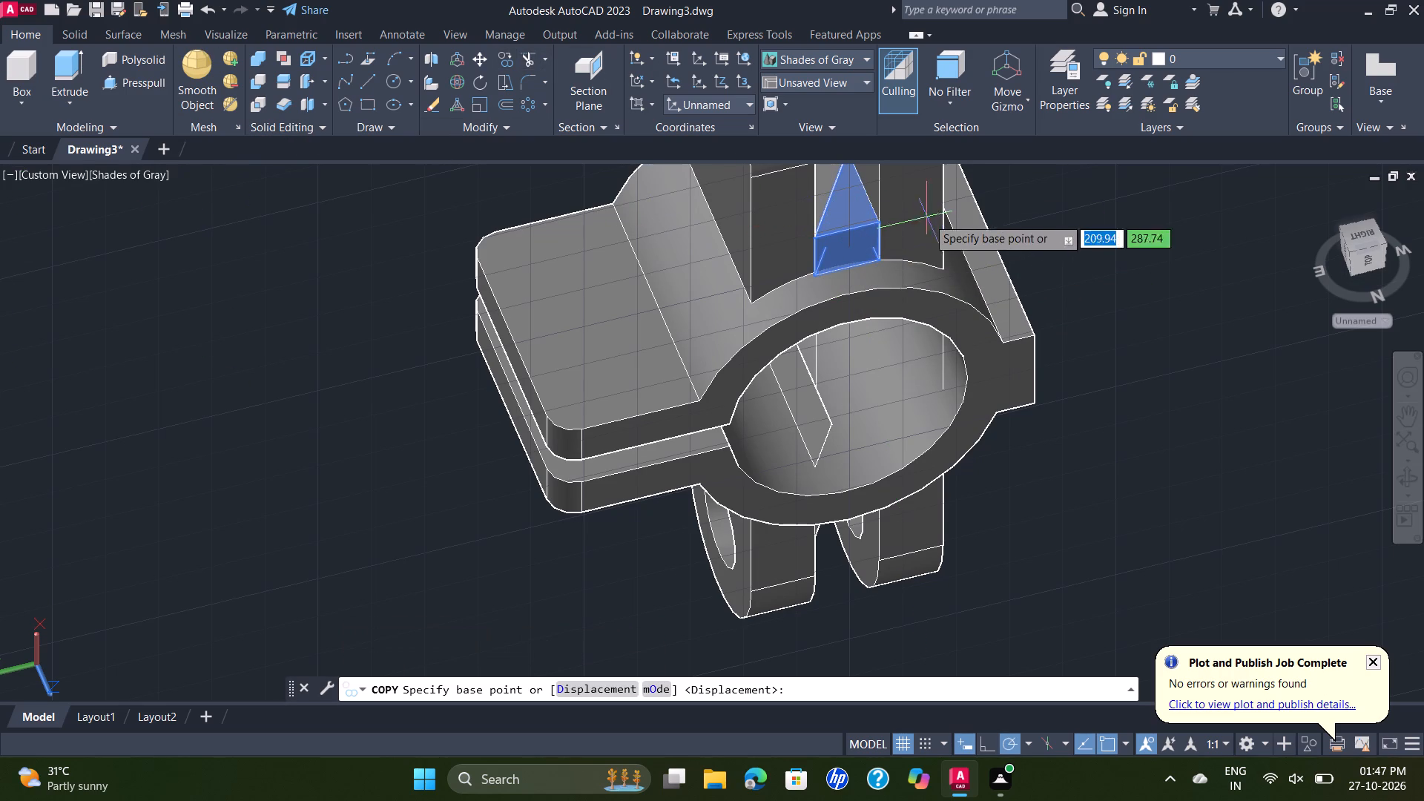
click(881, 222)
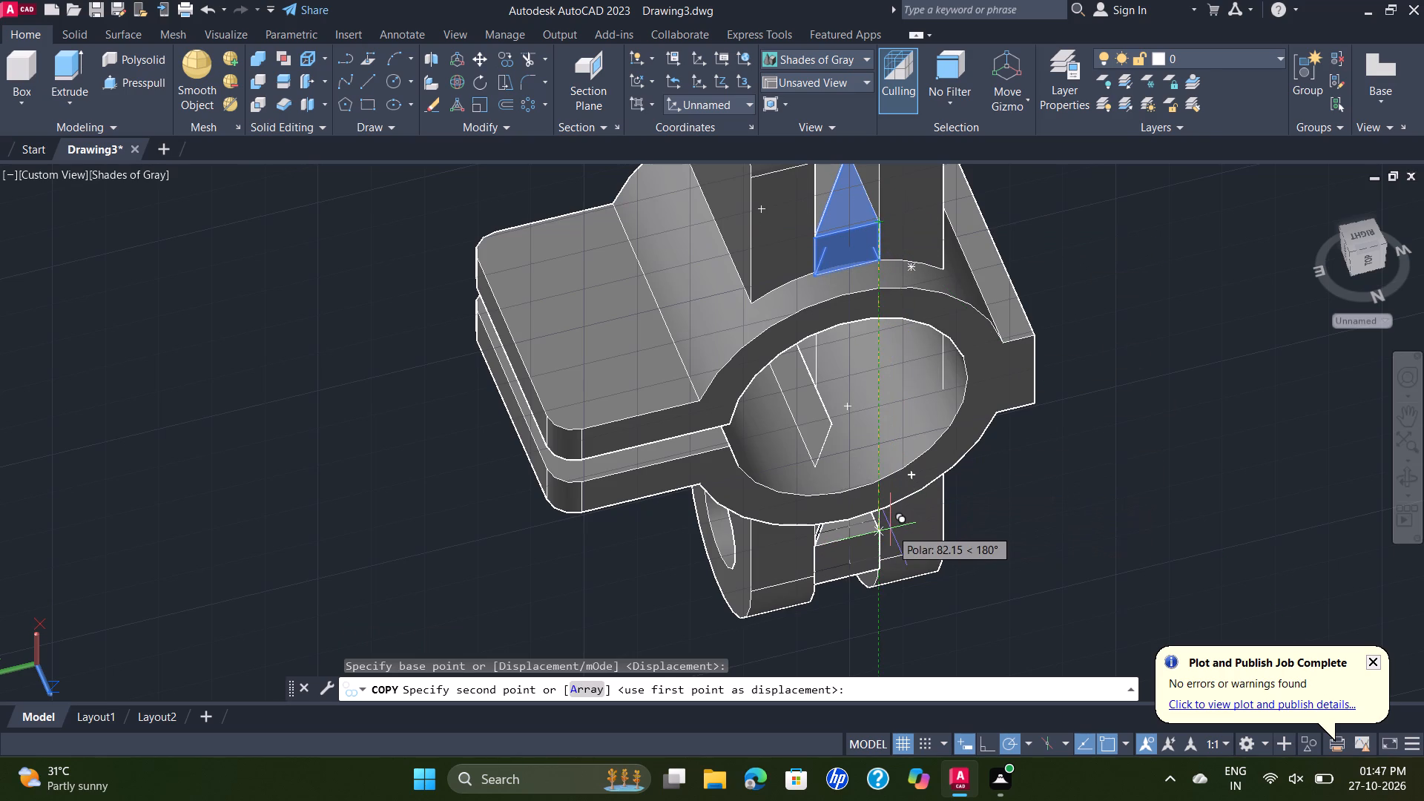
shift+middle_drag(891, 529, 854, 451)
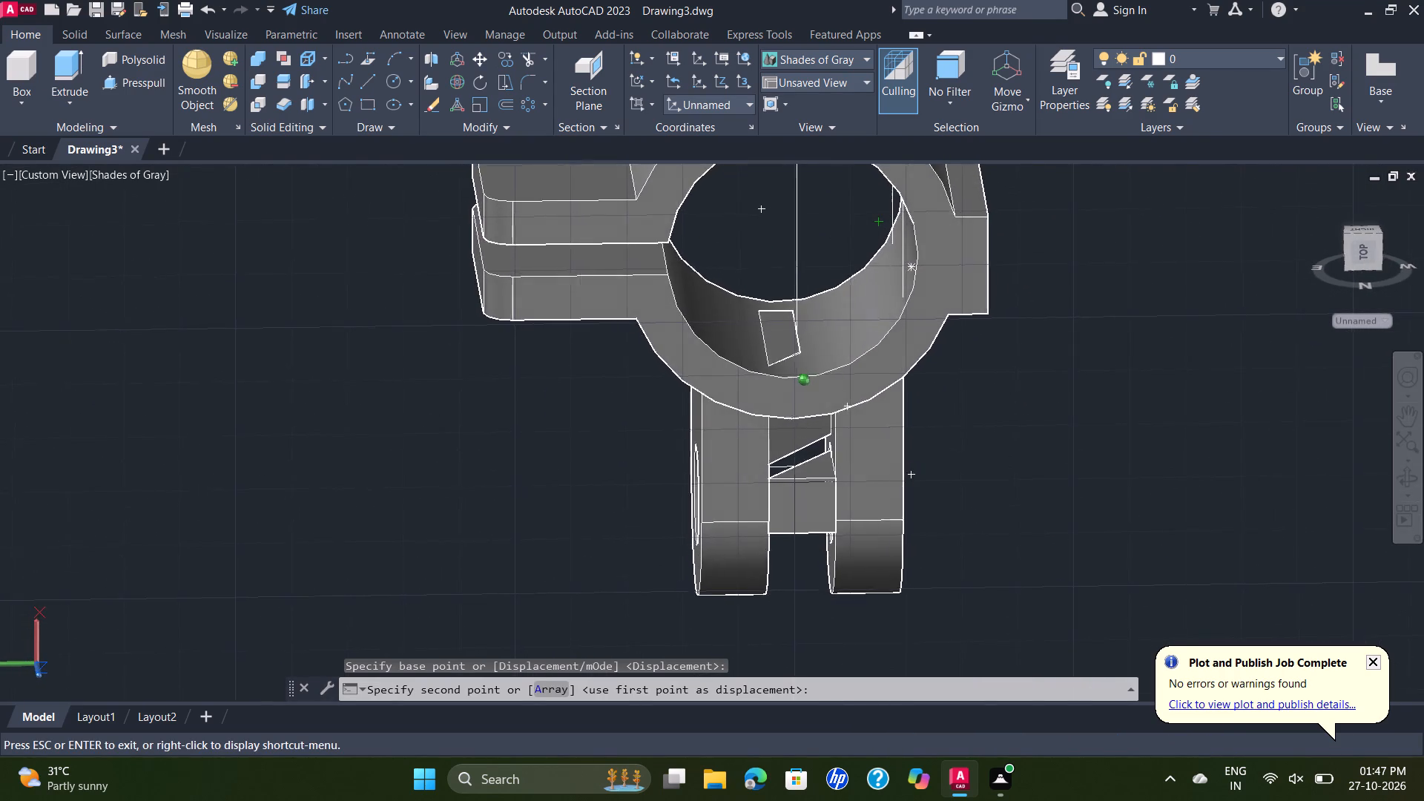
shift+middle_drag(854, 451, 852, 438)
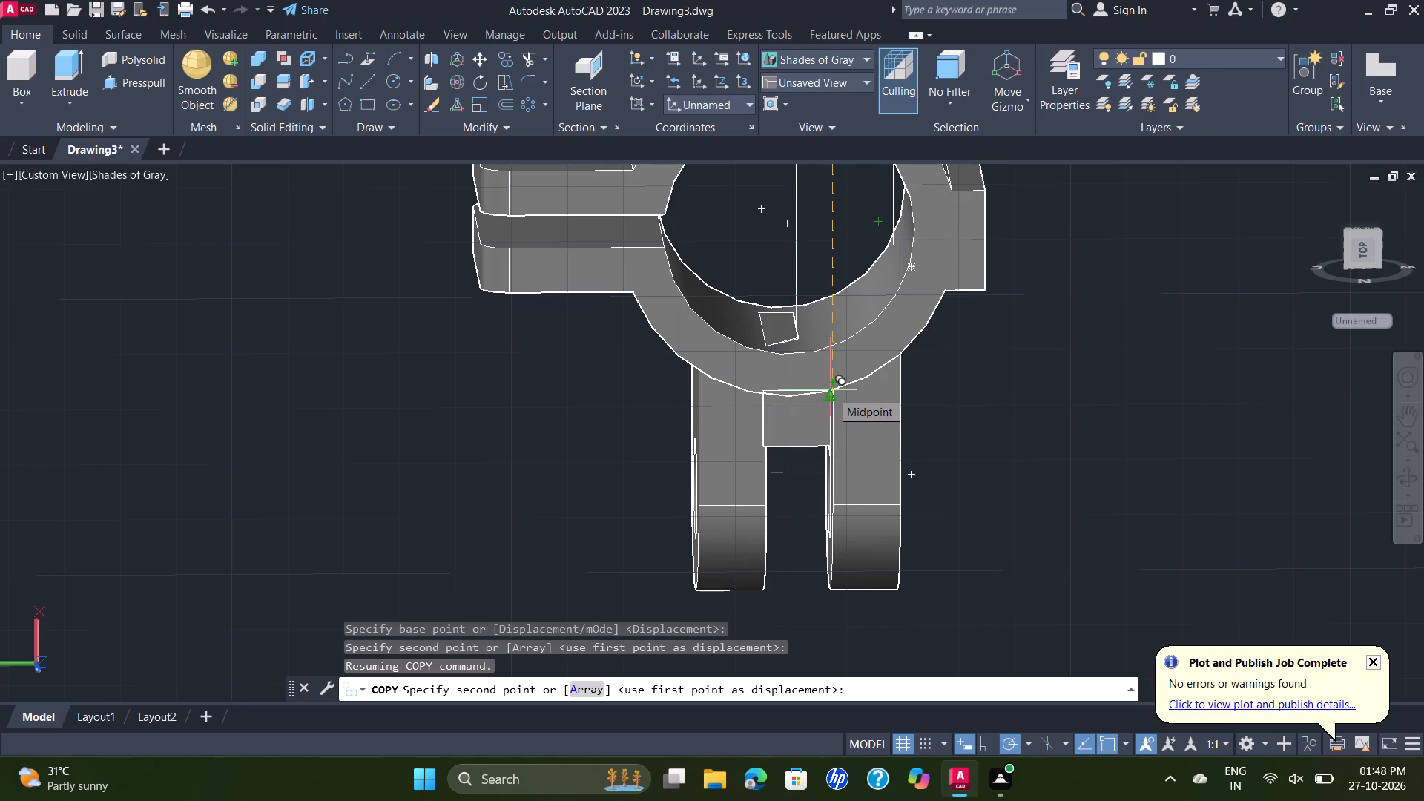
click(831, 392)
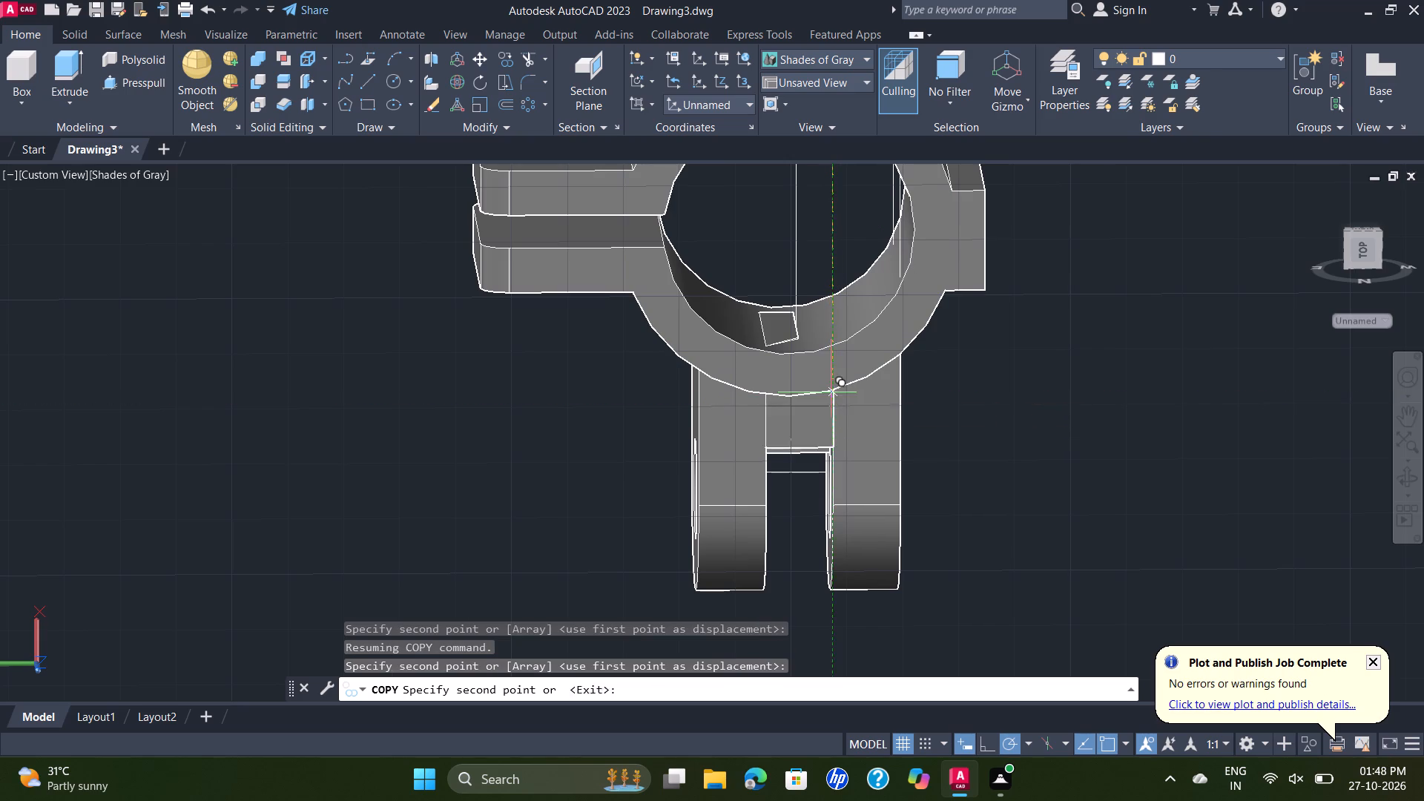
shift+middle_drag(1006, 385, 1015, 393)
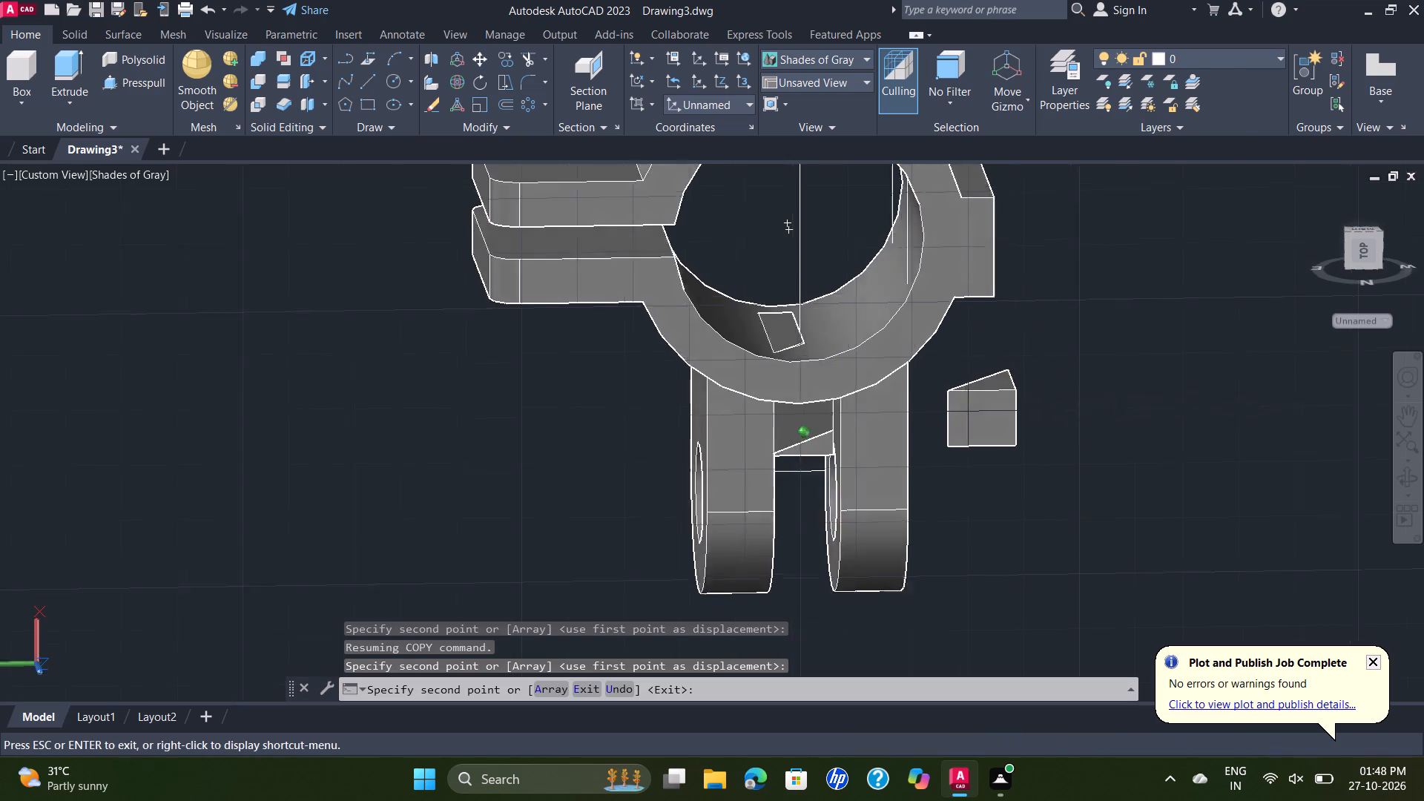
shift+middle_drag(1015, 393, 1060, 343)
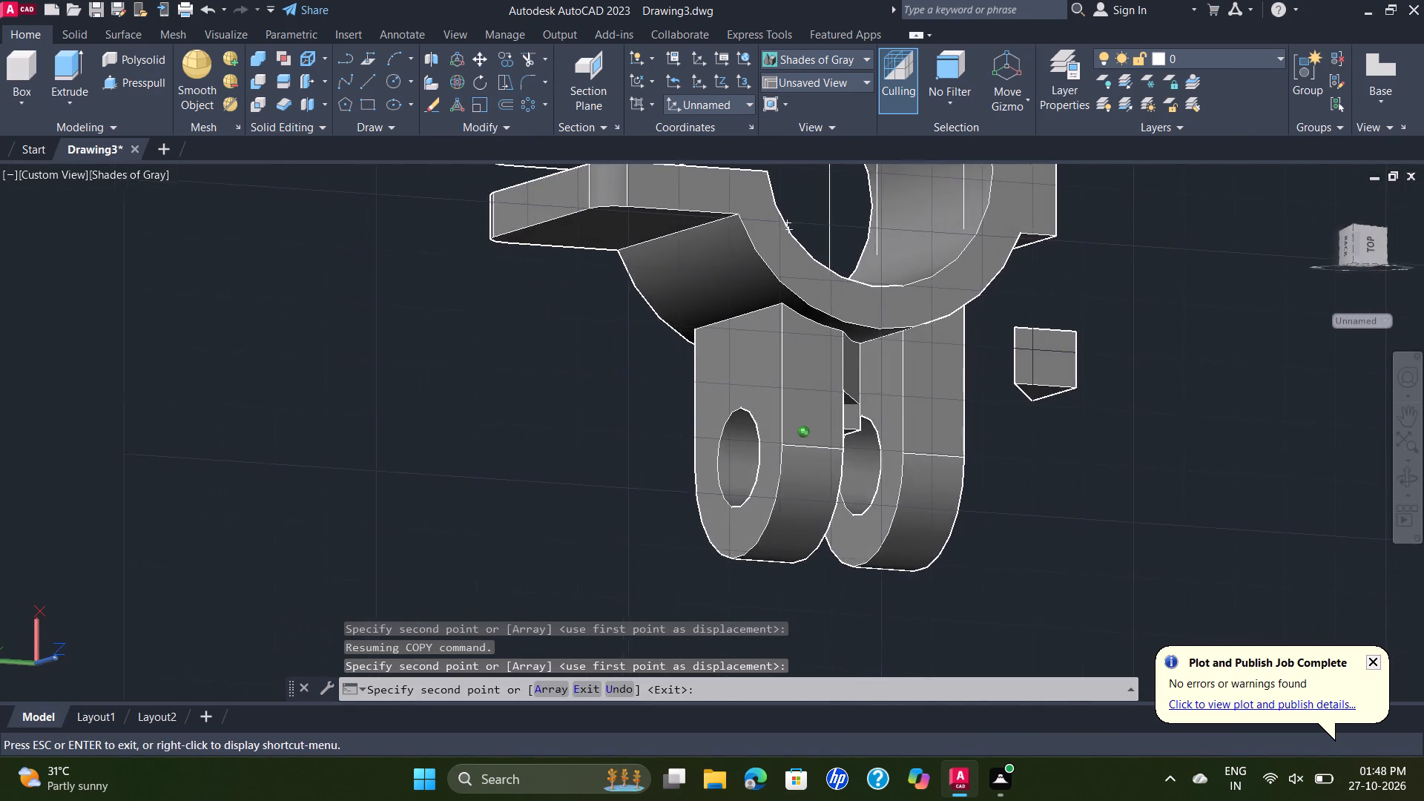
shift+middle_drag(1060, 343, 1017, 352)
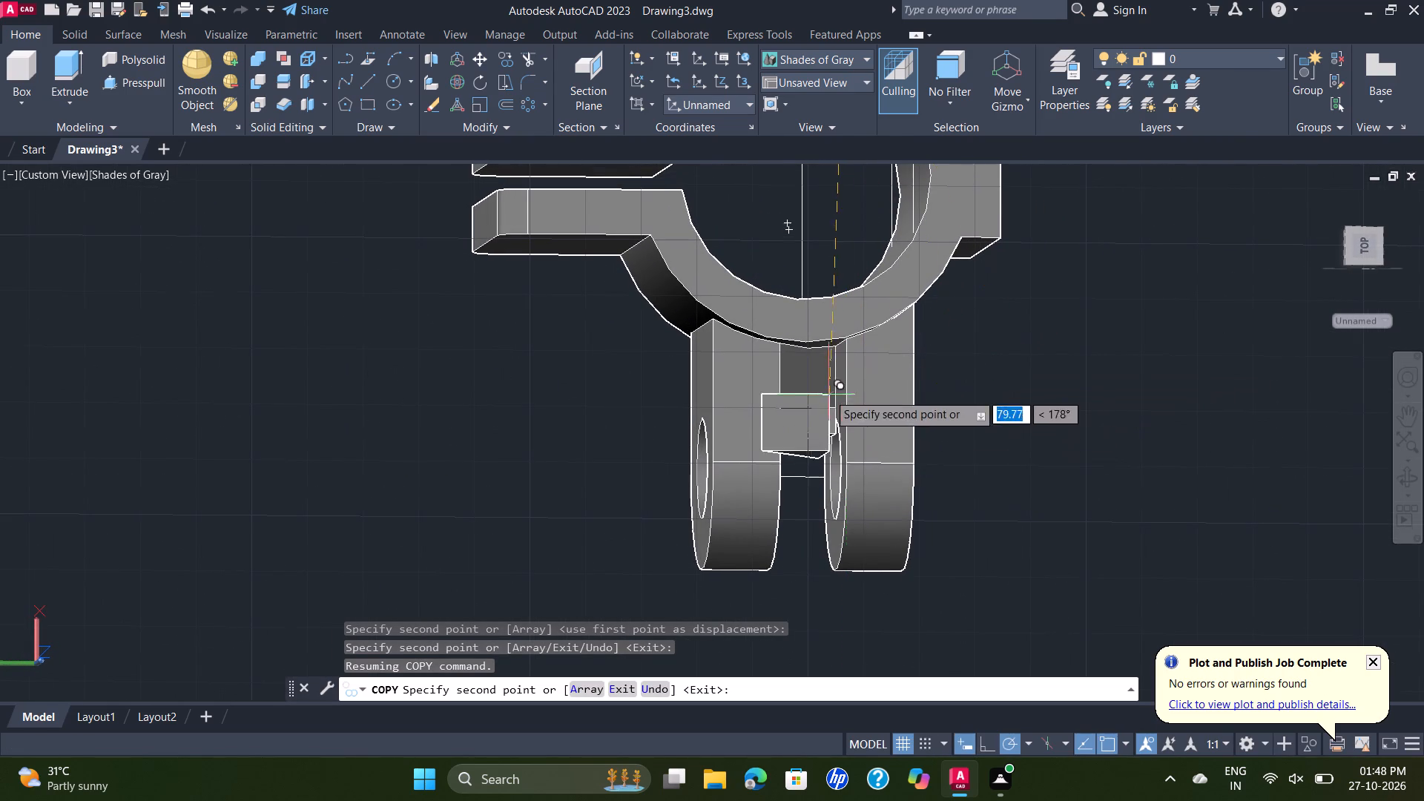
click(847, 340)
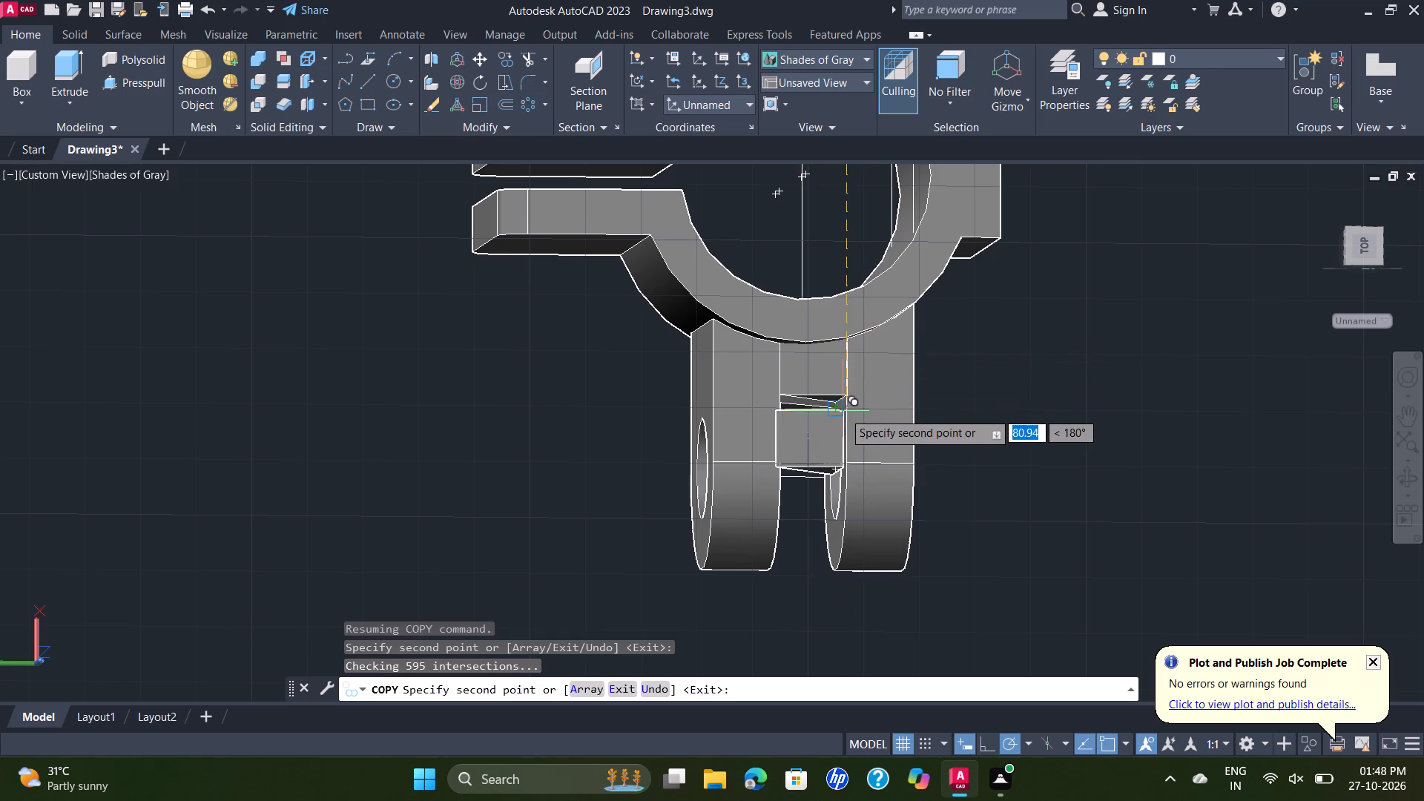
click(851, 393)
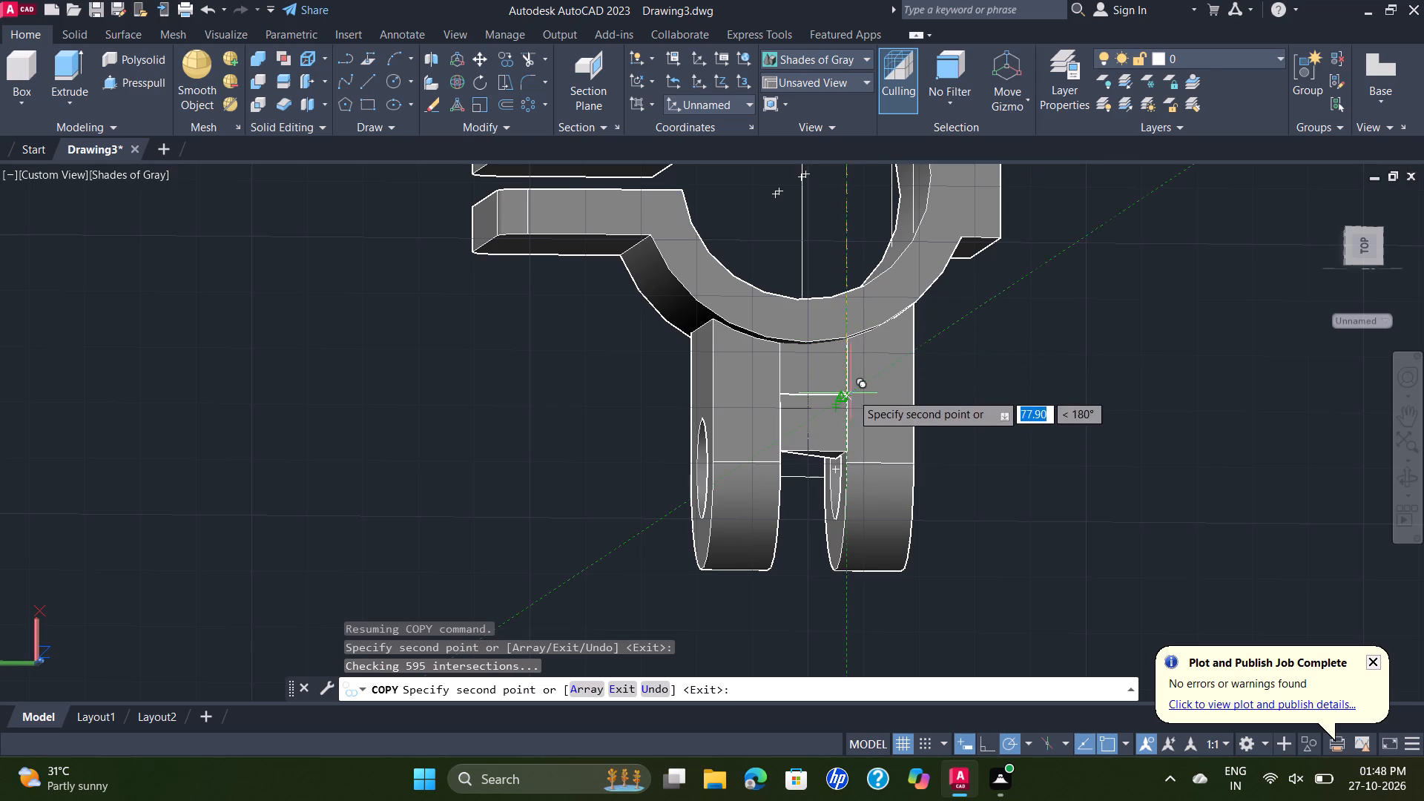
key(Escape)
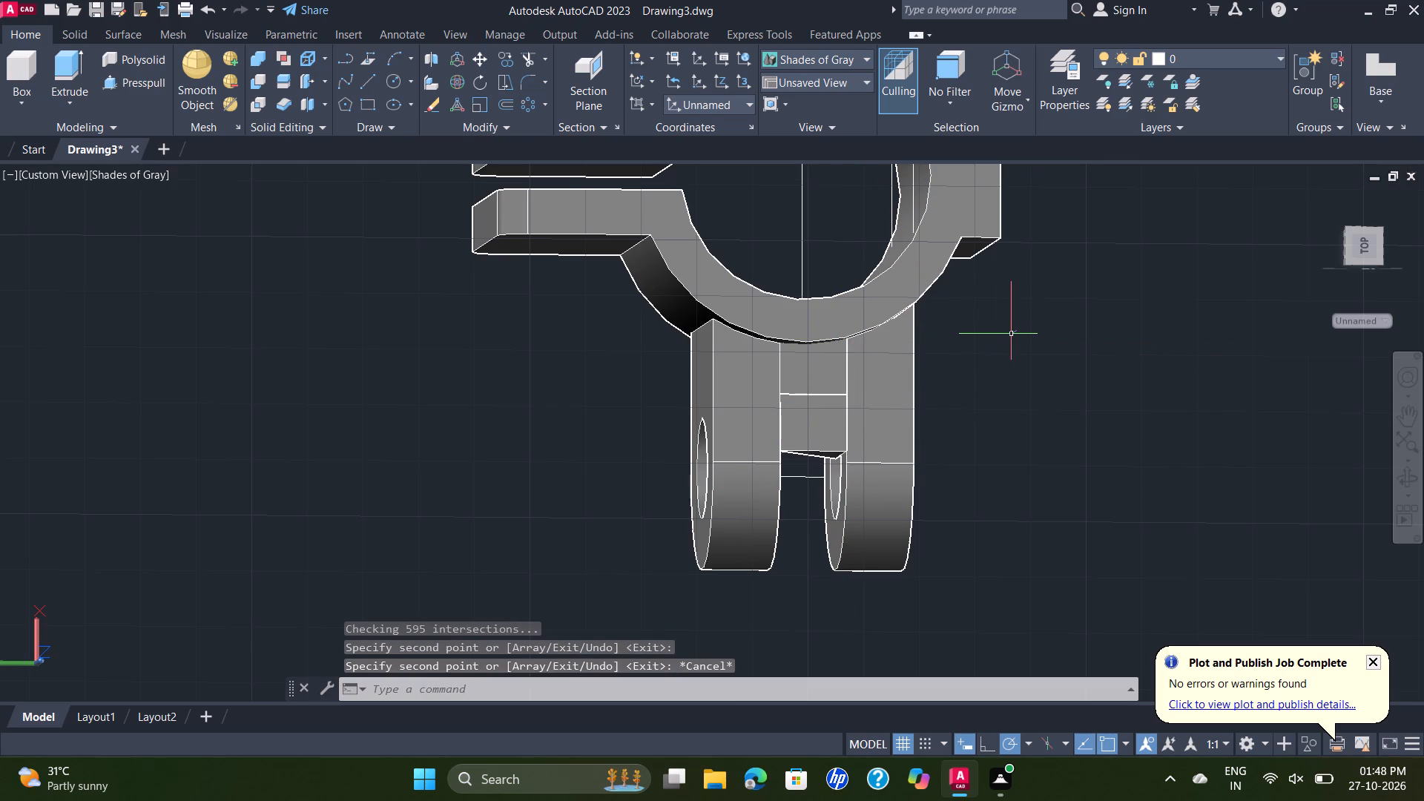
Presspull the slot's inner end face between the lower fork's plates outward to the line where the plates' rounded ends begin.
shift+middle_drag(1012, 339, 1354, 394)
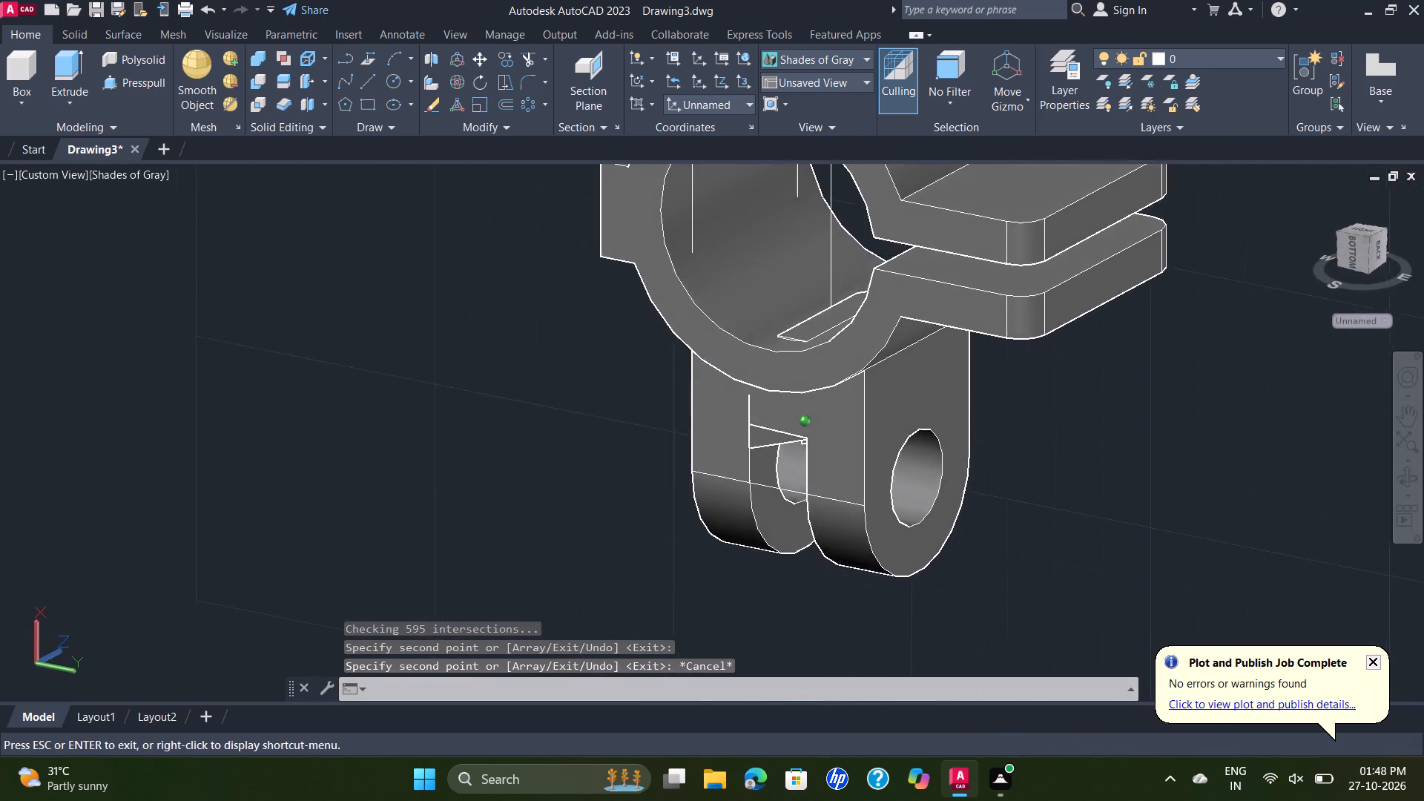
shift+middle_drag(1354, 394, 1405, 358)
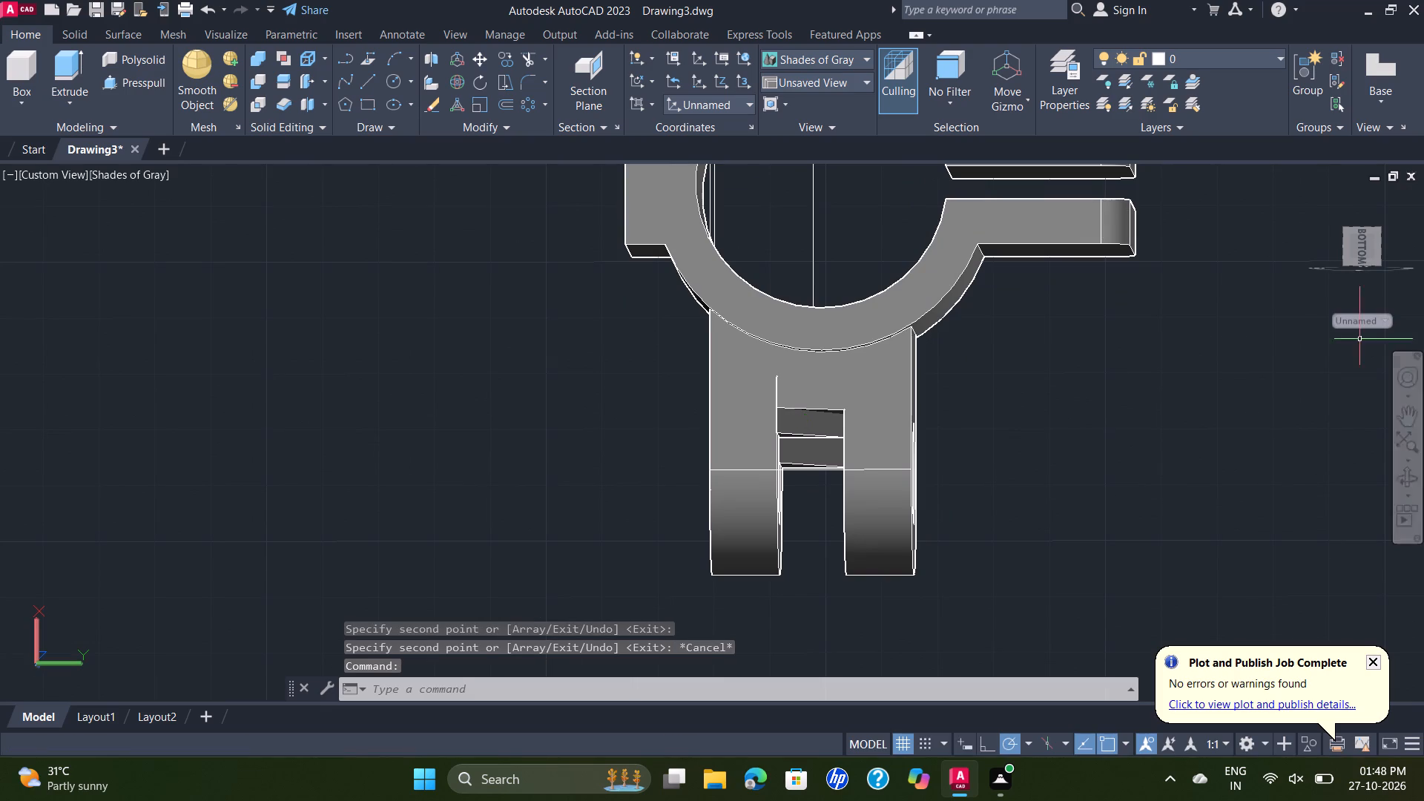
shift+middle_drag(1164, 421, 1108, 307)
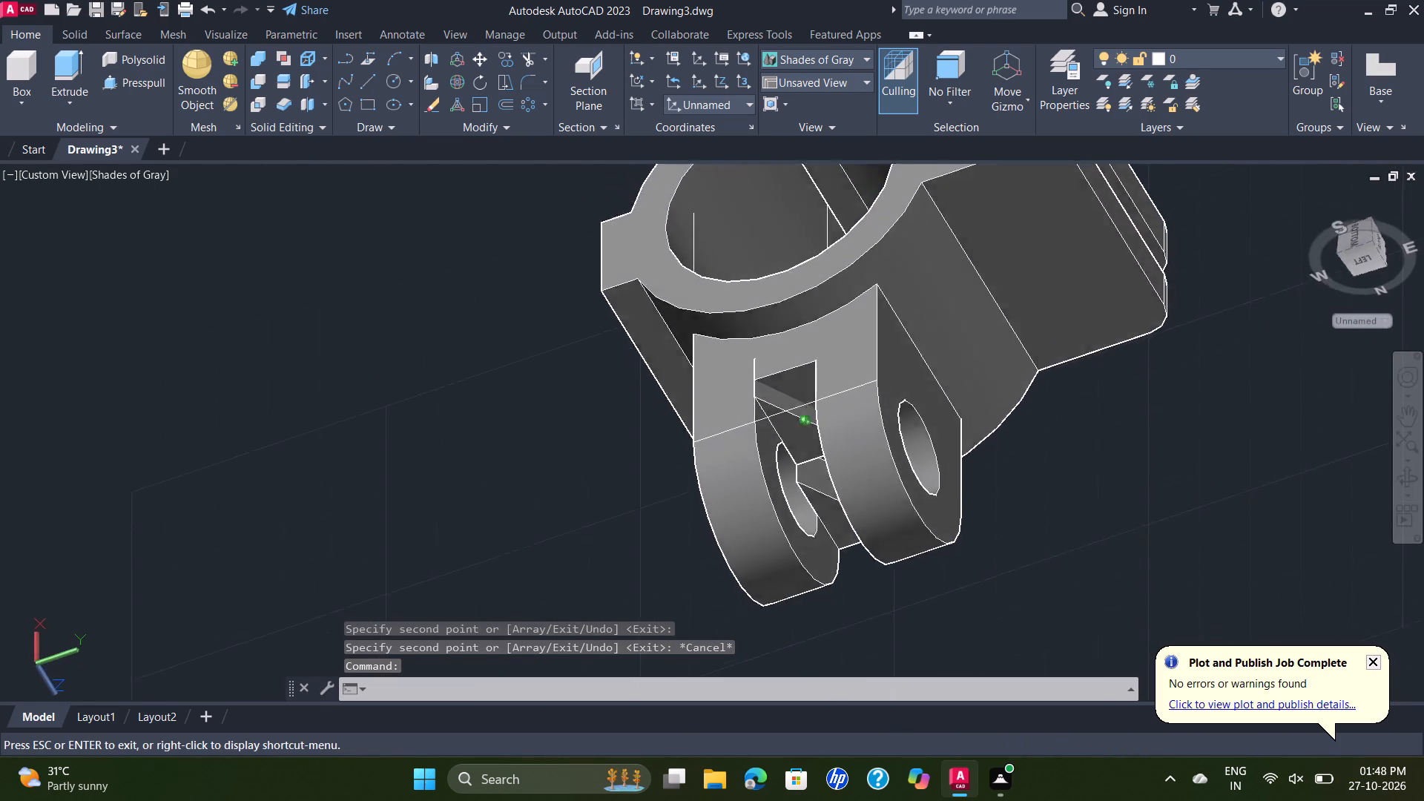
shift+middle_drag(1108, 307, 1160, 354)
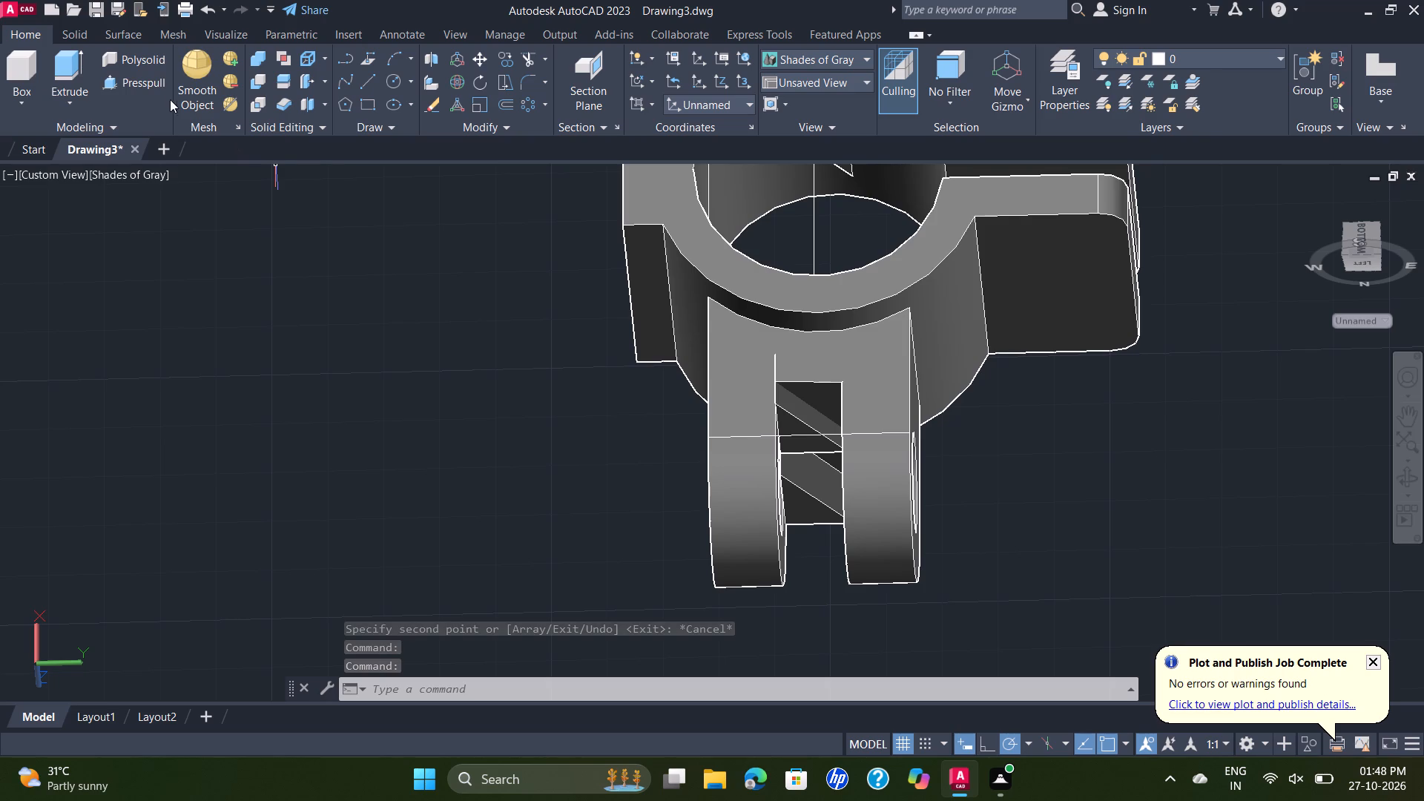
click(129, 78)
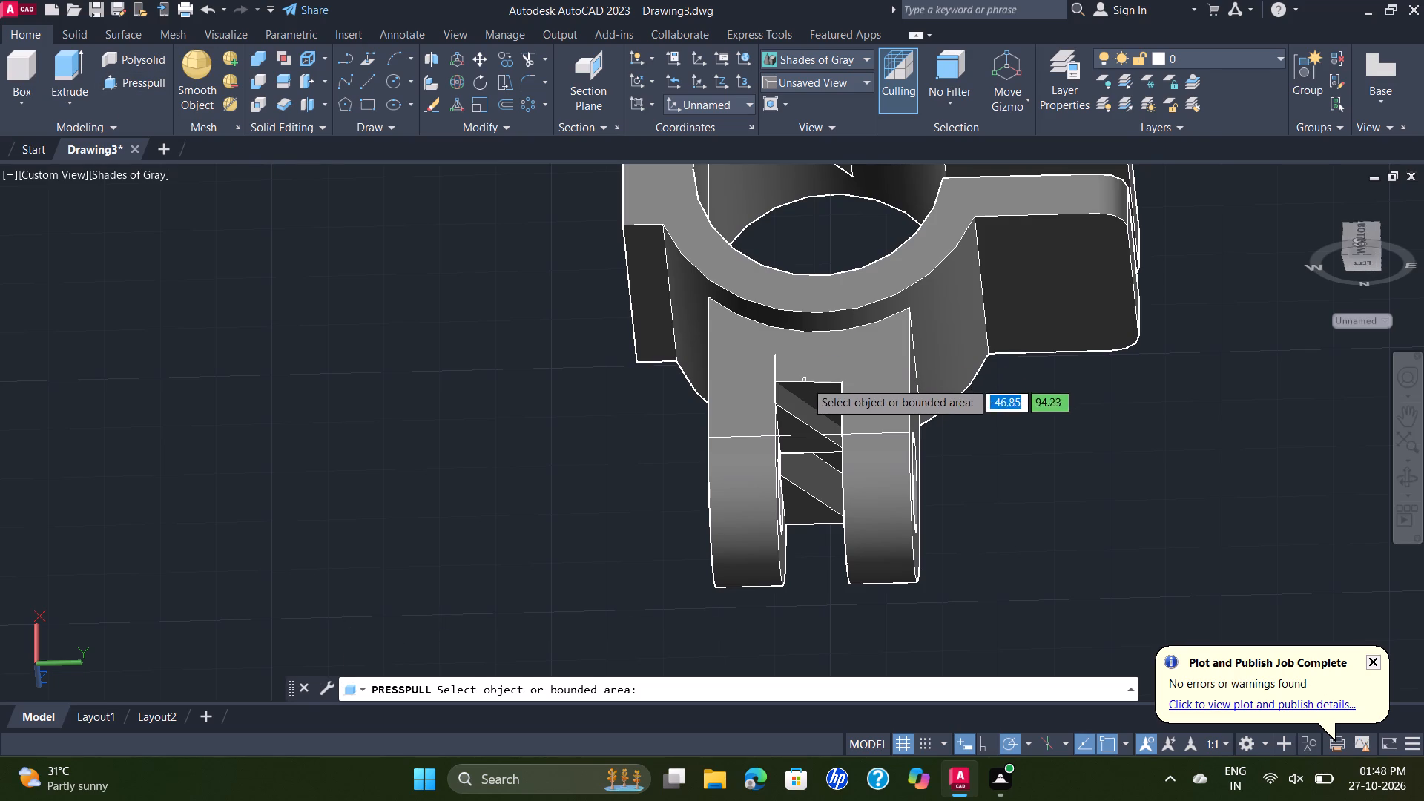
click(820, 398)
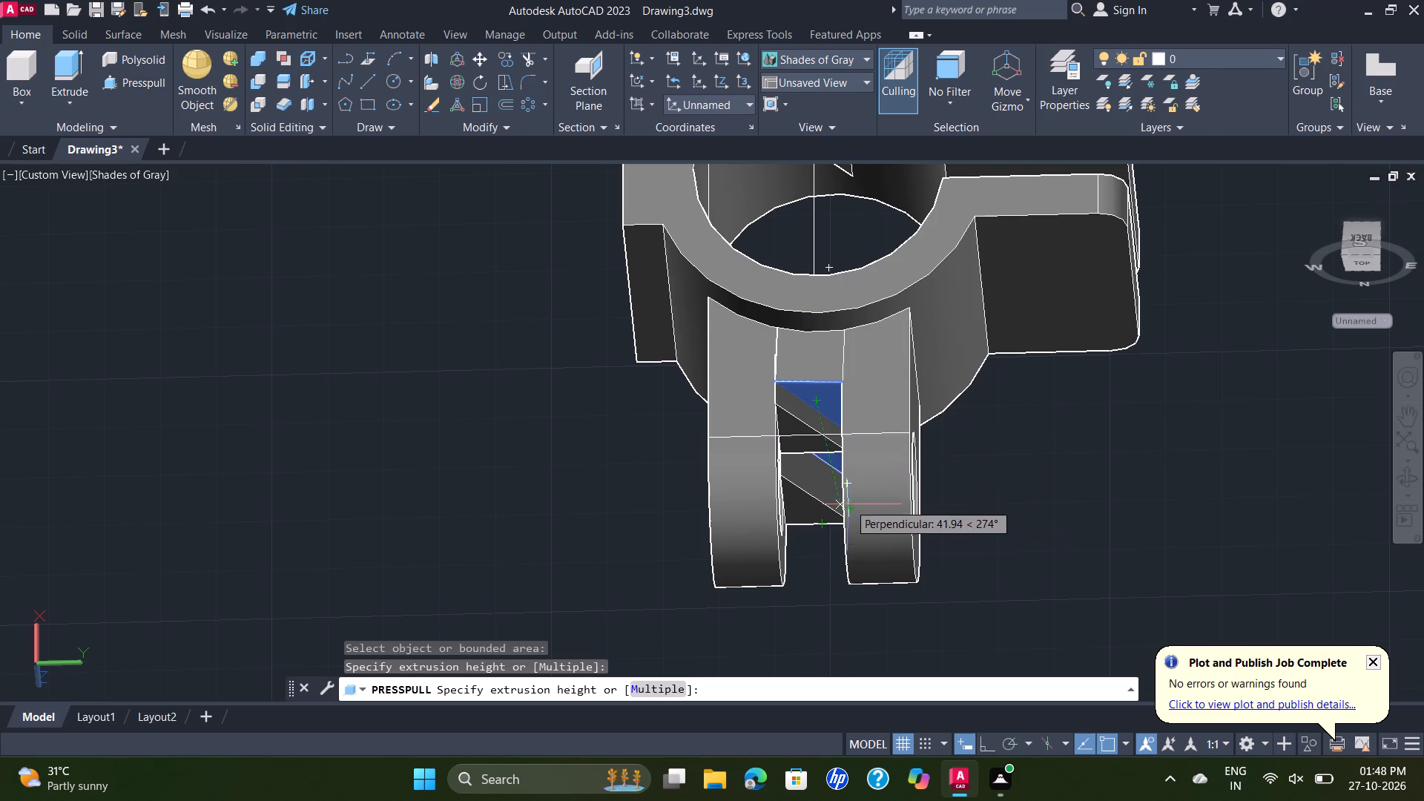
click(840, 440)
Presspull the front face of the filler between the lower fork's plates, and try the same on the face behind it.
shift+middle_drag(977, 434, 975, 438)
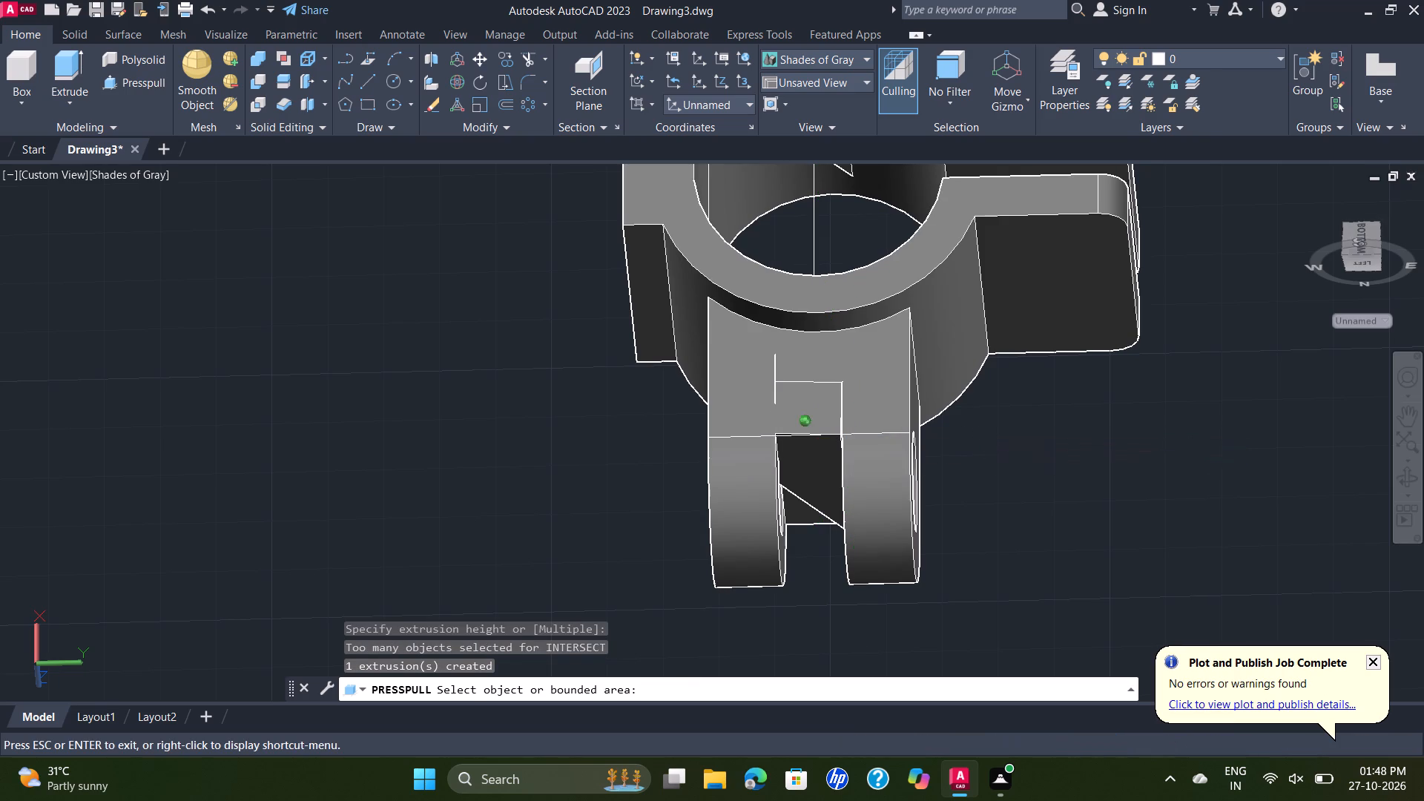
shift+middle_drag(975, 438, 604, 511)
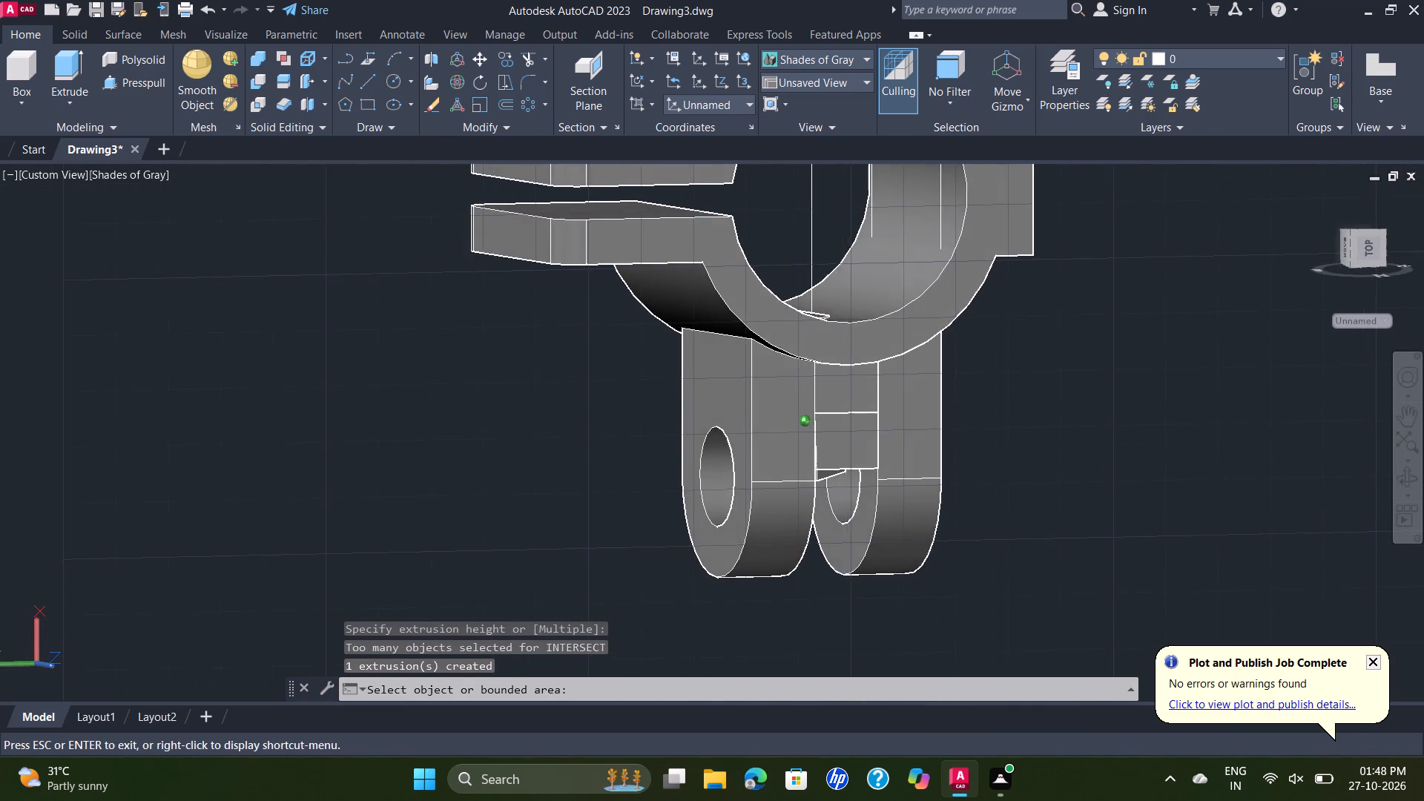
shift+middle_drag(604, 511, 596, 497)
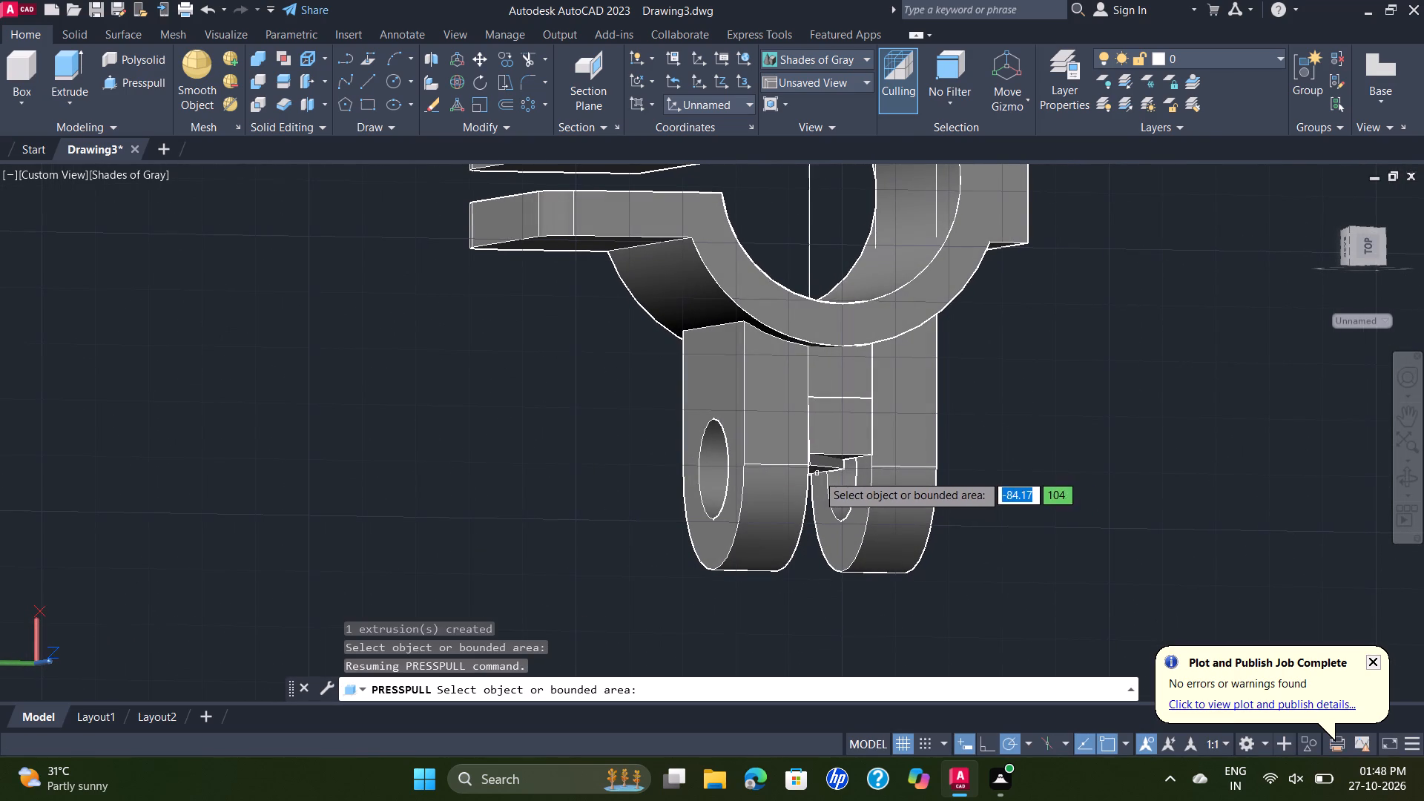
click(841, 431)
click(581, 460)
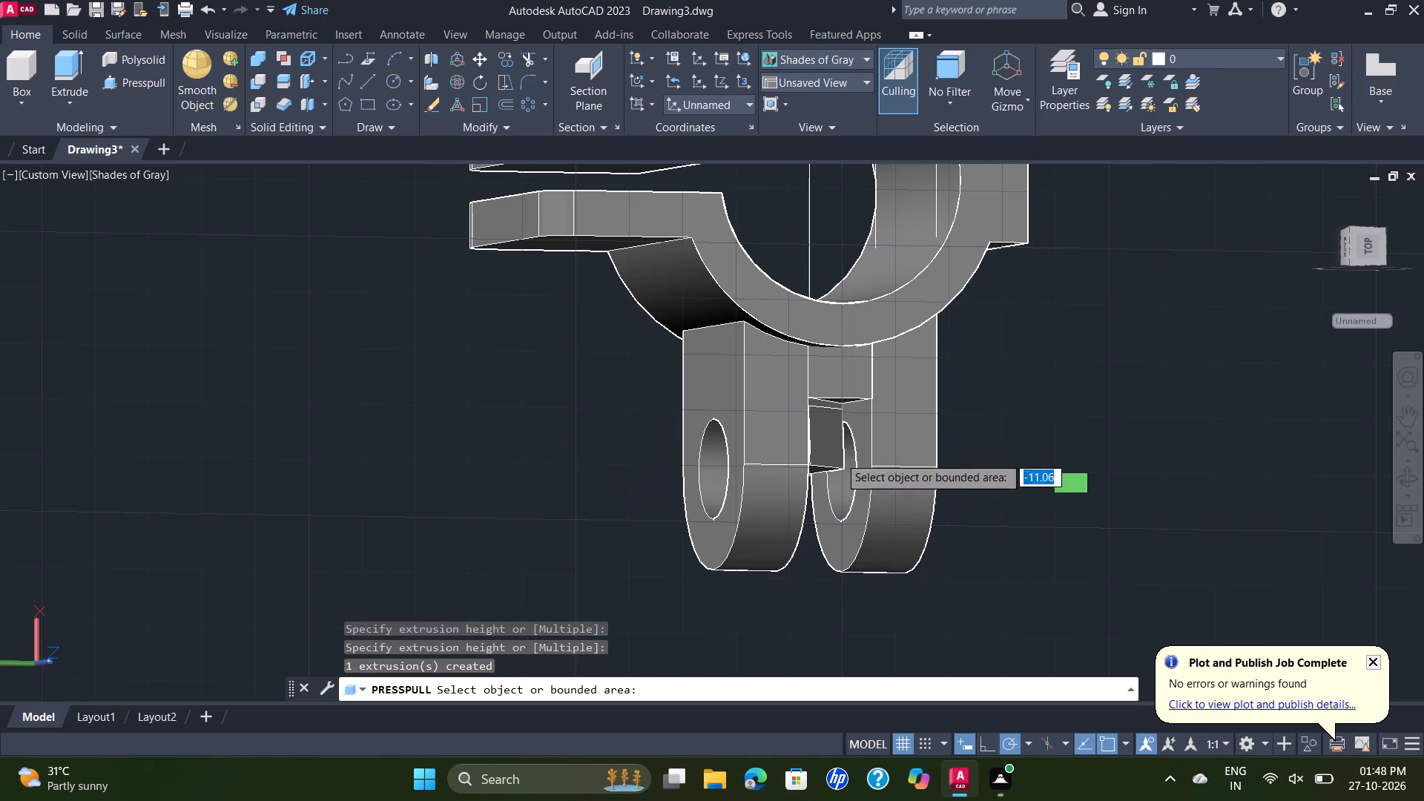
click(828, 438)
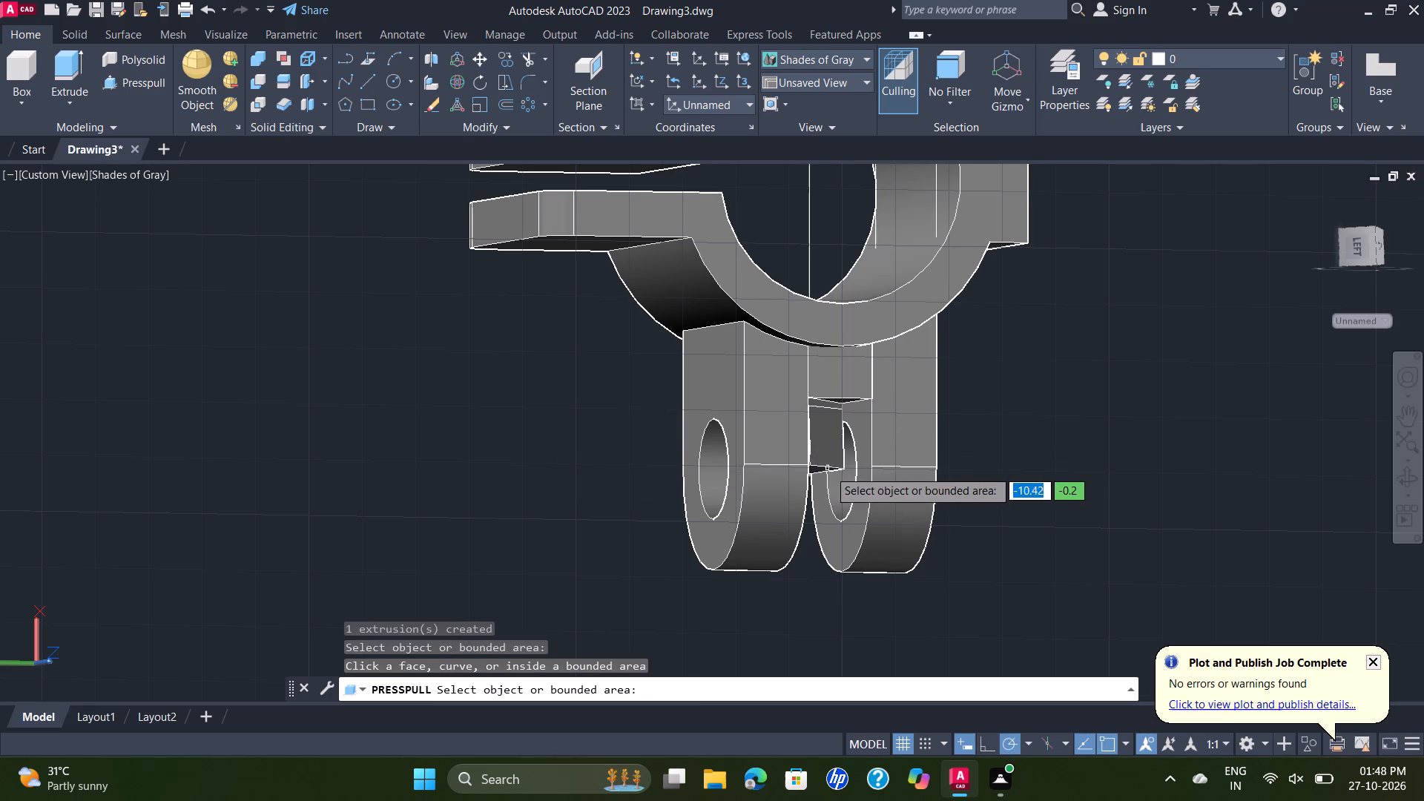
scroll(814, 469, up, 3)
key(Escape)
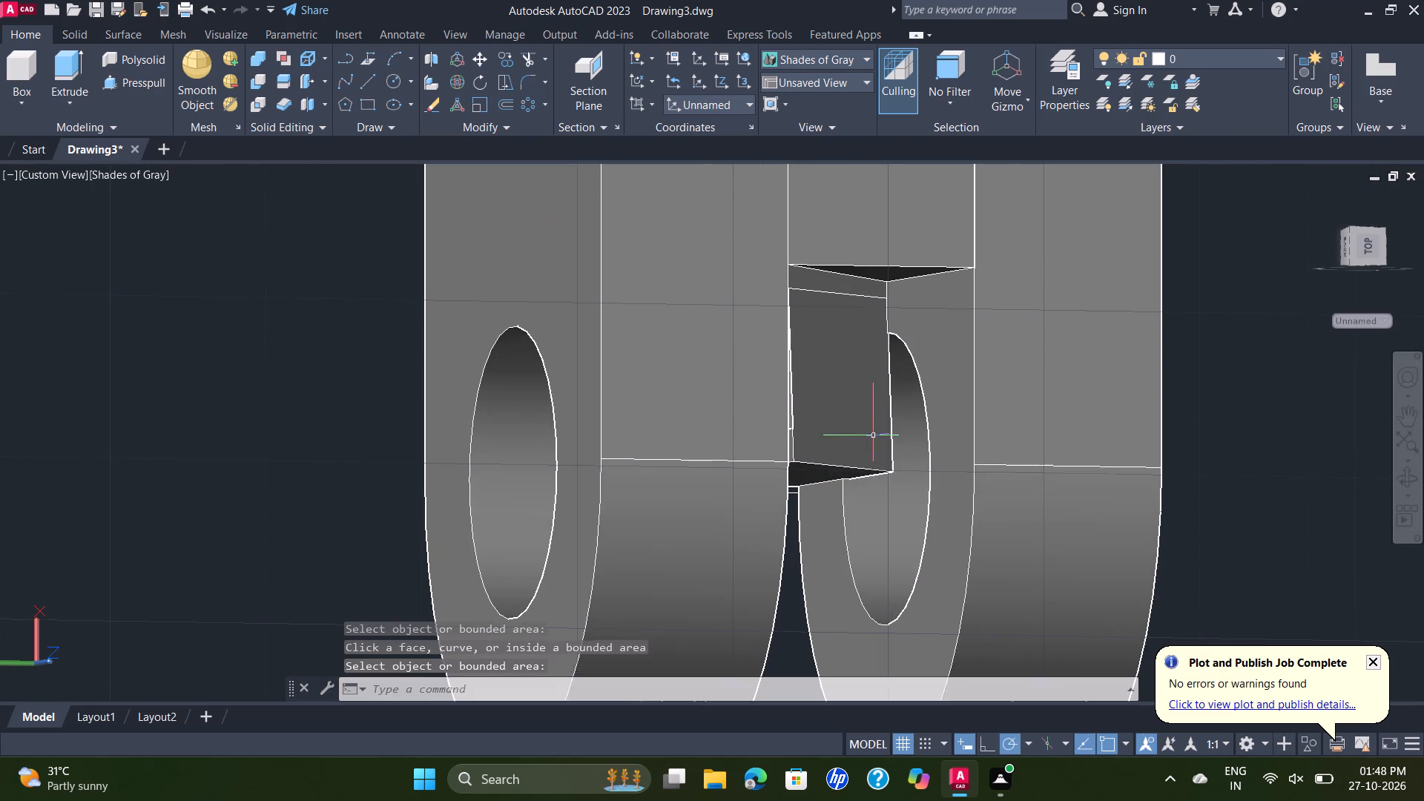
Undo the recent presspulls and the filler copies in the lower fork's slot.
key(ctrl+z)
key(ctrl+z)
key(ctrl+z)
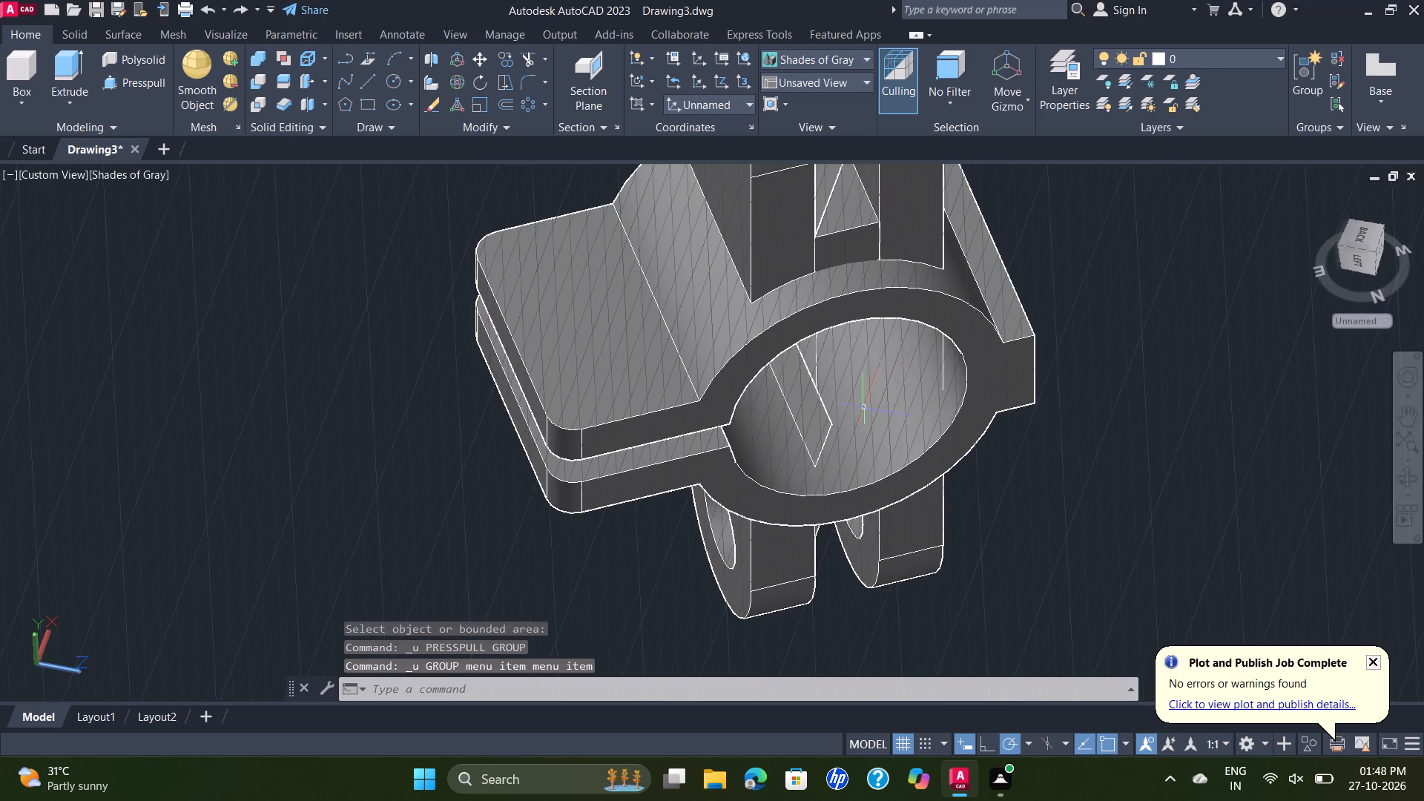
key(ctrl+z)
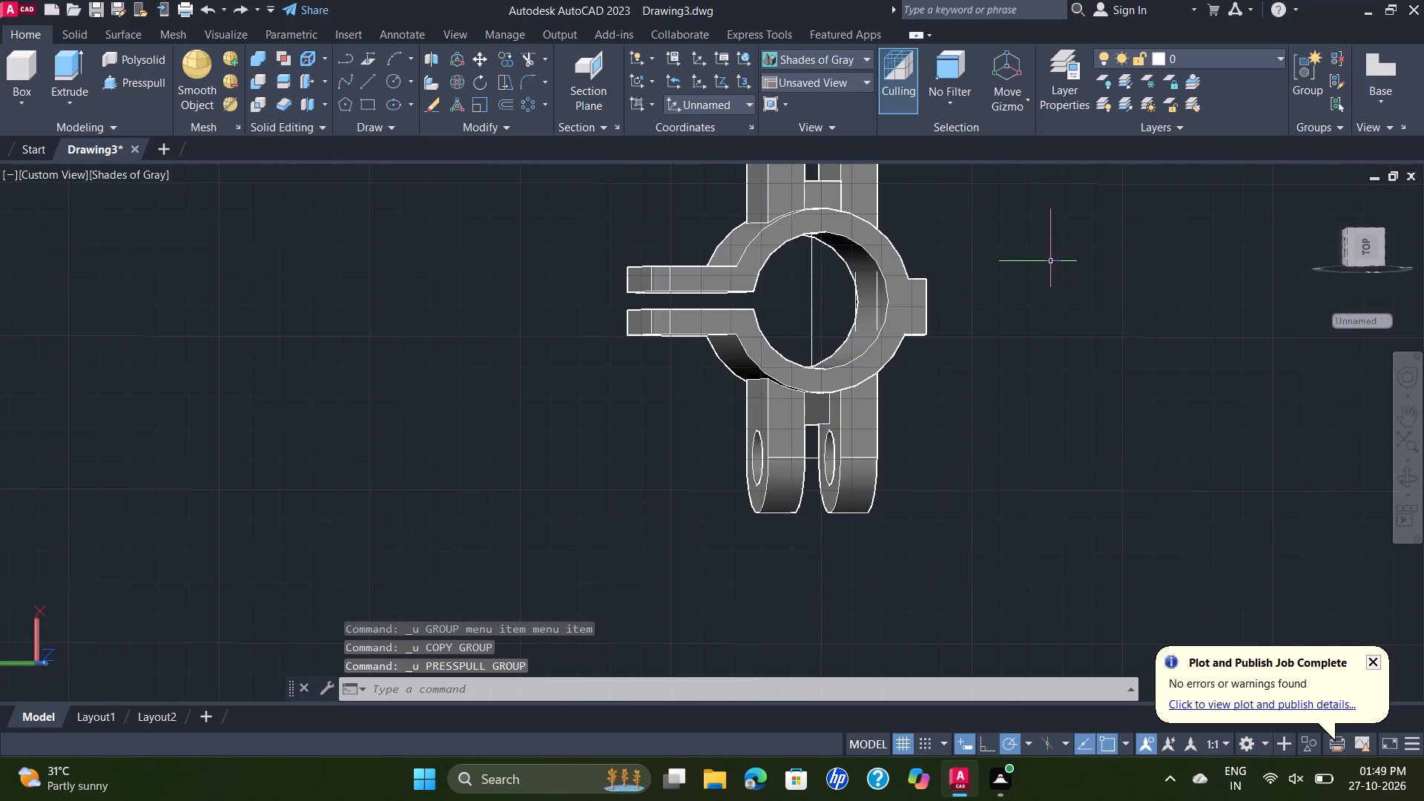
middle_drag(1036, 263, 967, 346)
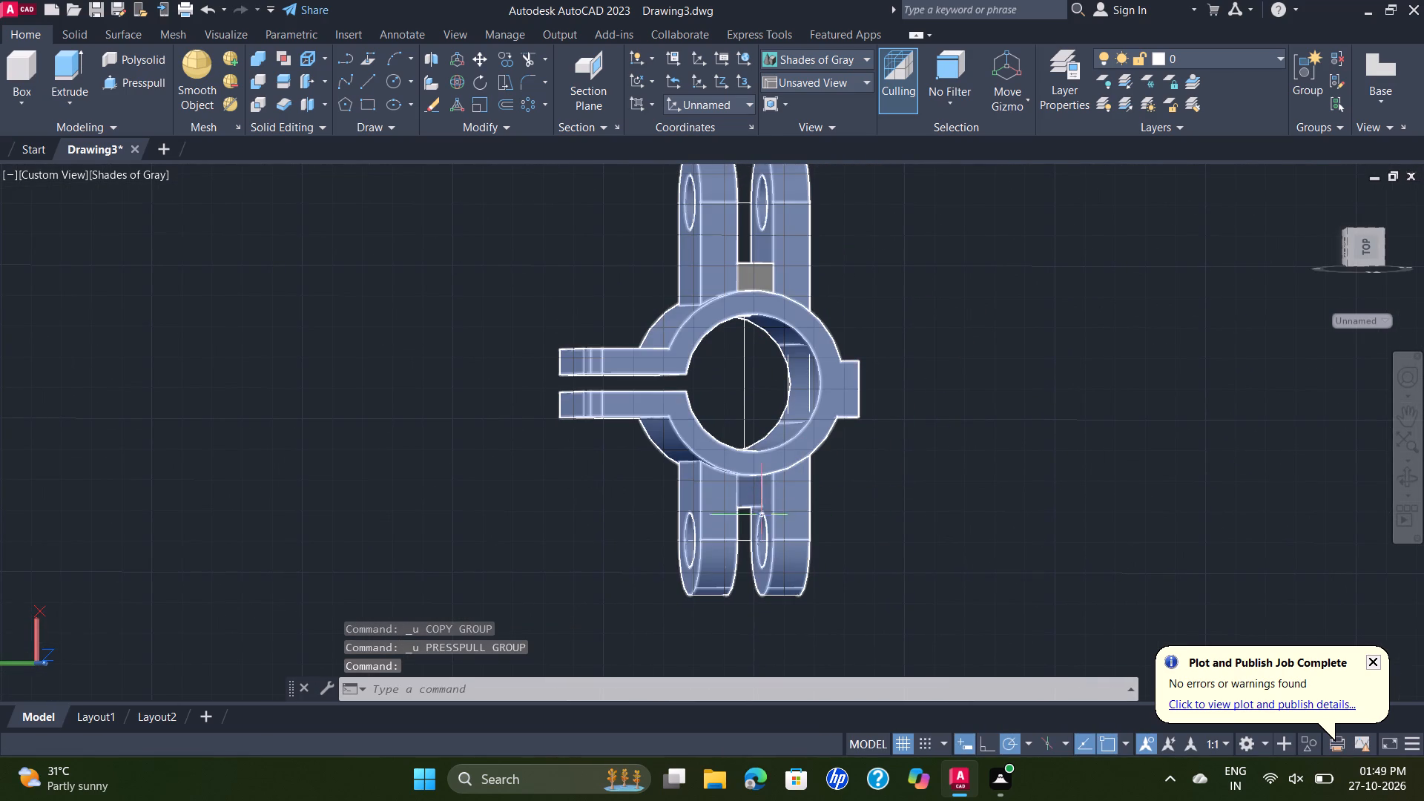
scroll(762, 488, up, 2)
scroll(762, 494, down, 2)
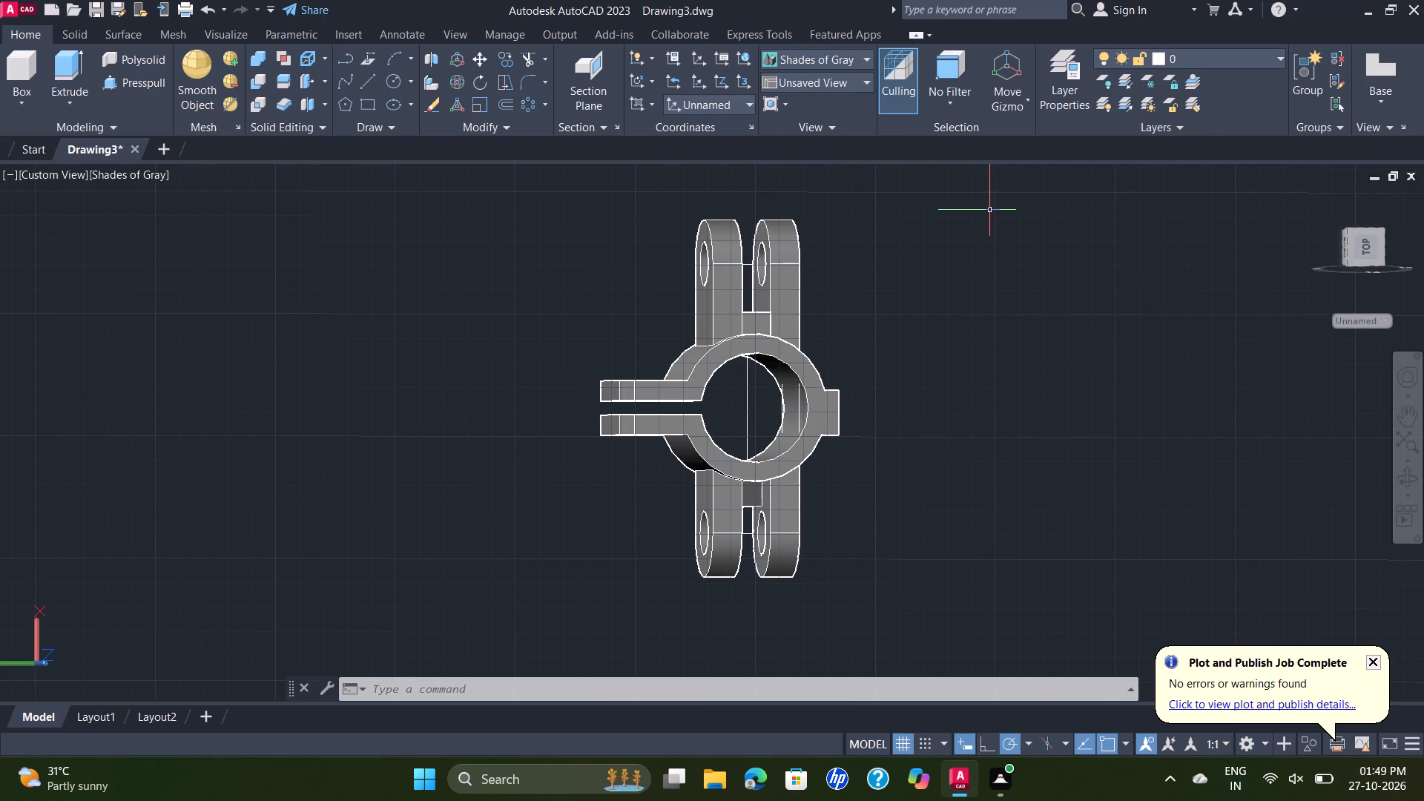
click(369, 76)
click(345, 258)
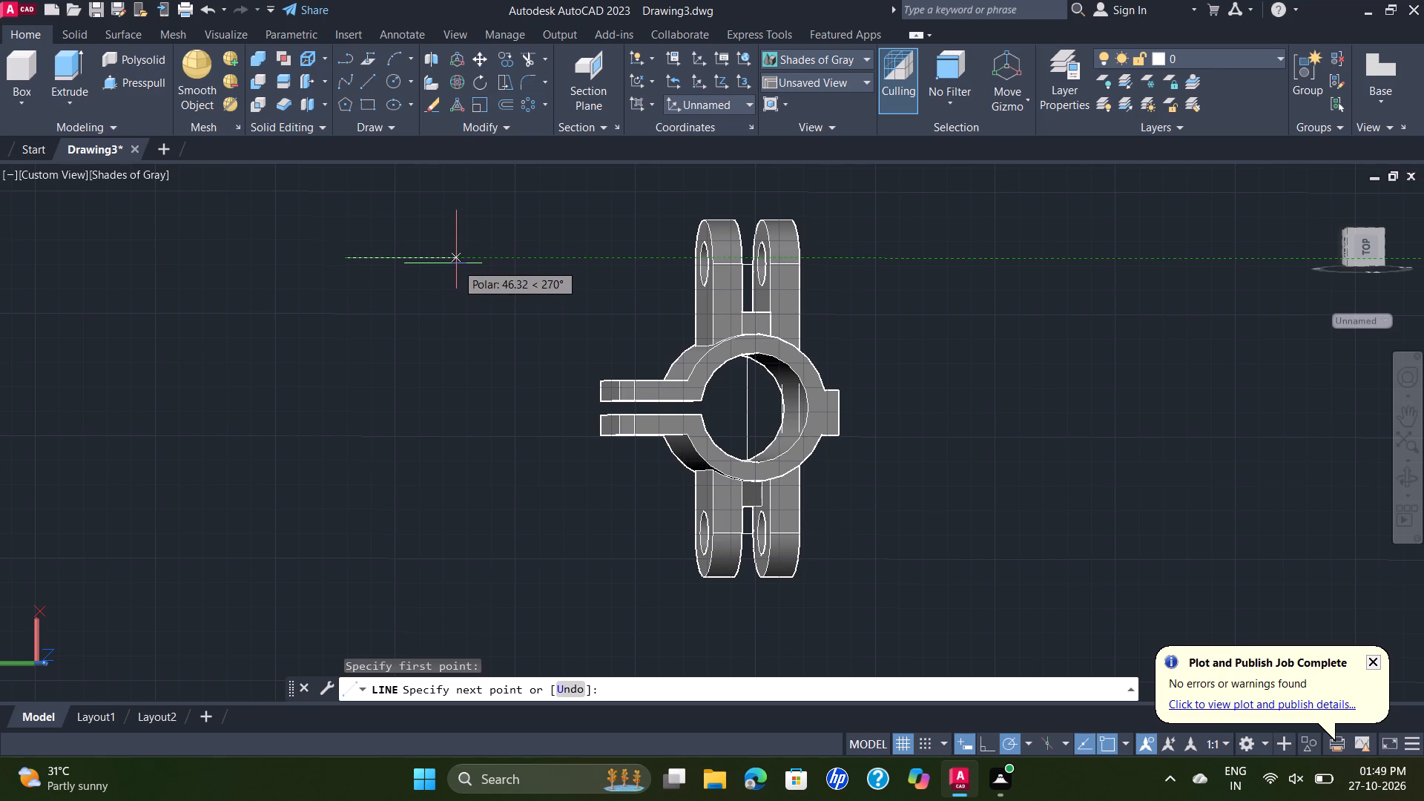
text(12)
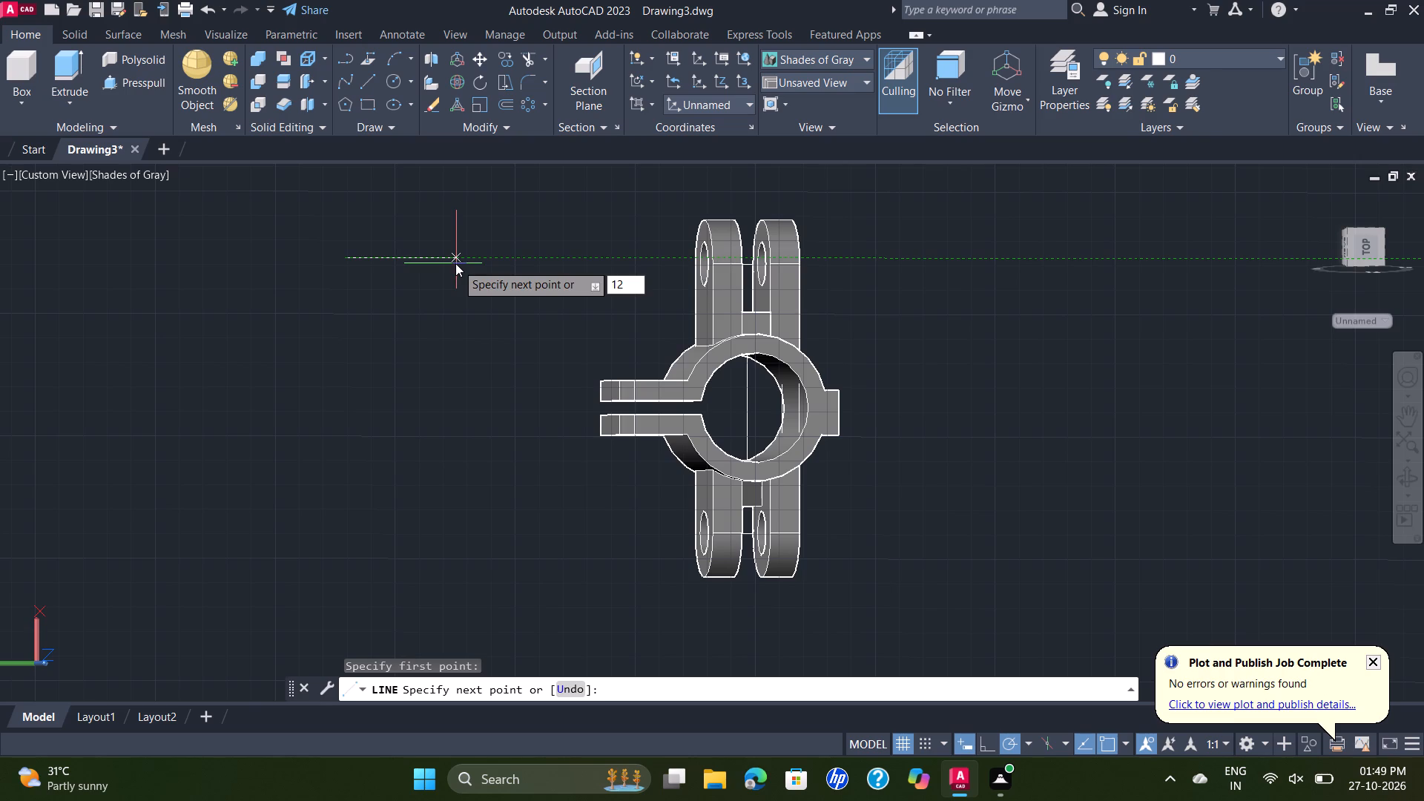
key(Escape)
Draw a 12 by 12 rectangle in the empty space beside the clamp.
click(360, 109)
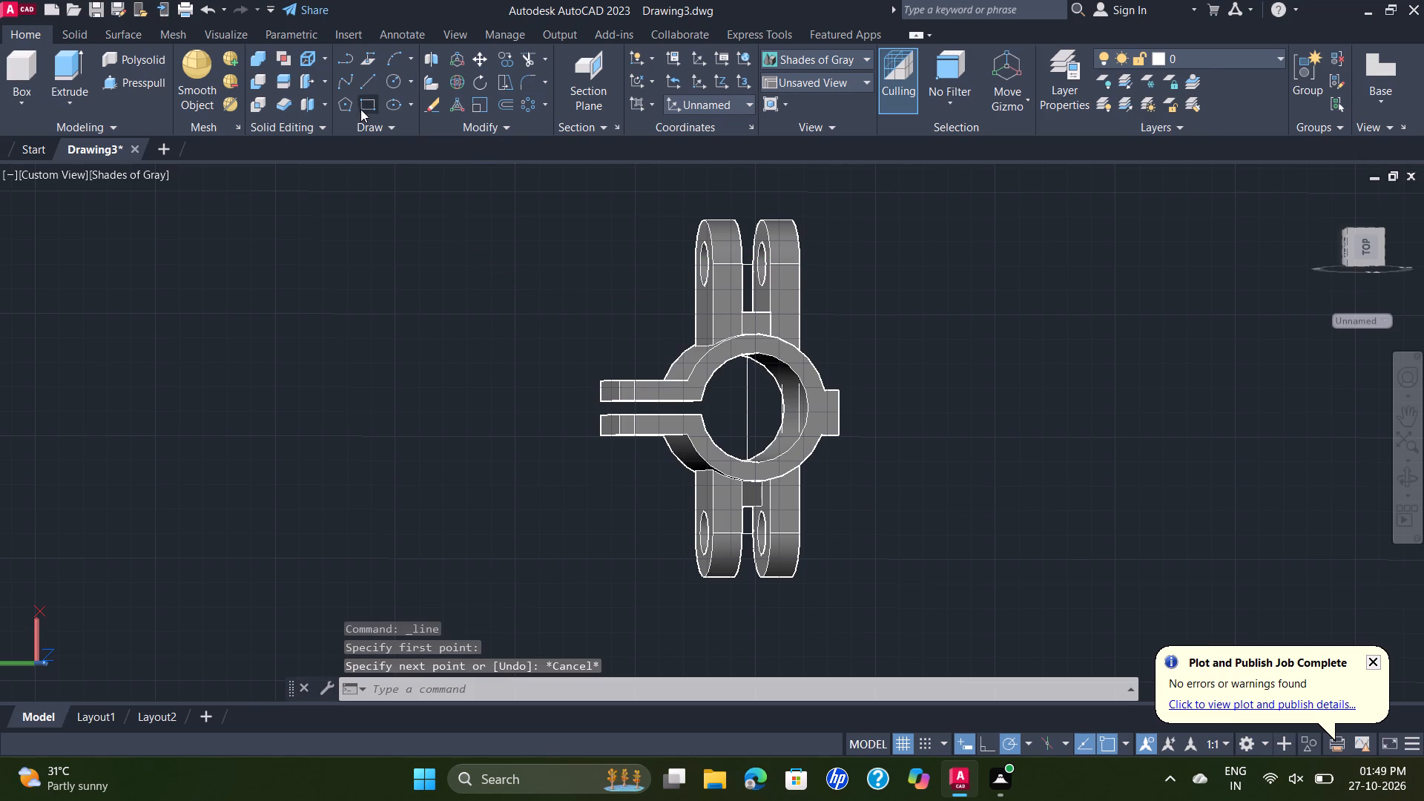
click(335, 268)
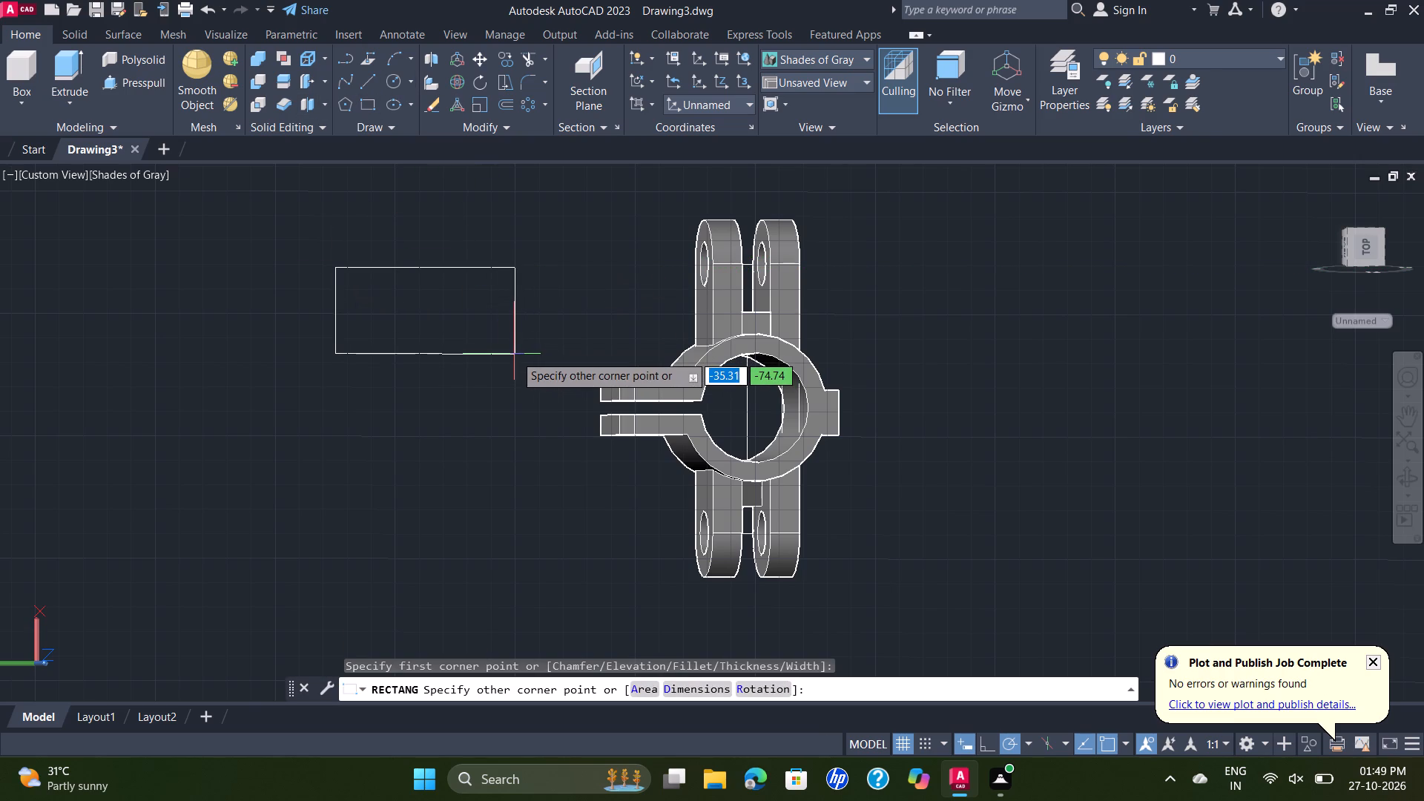
text(12)
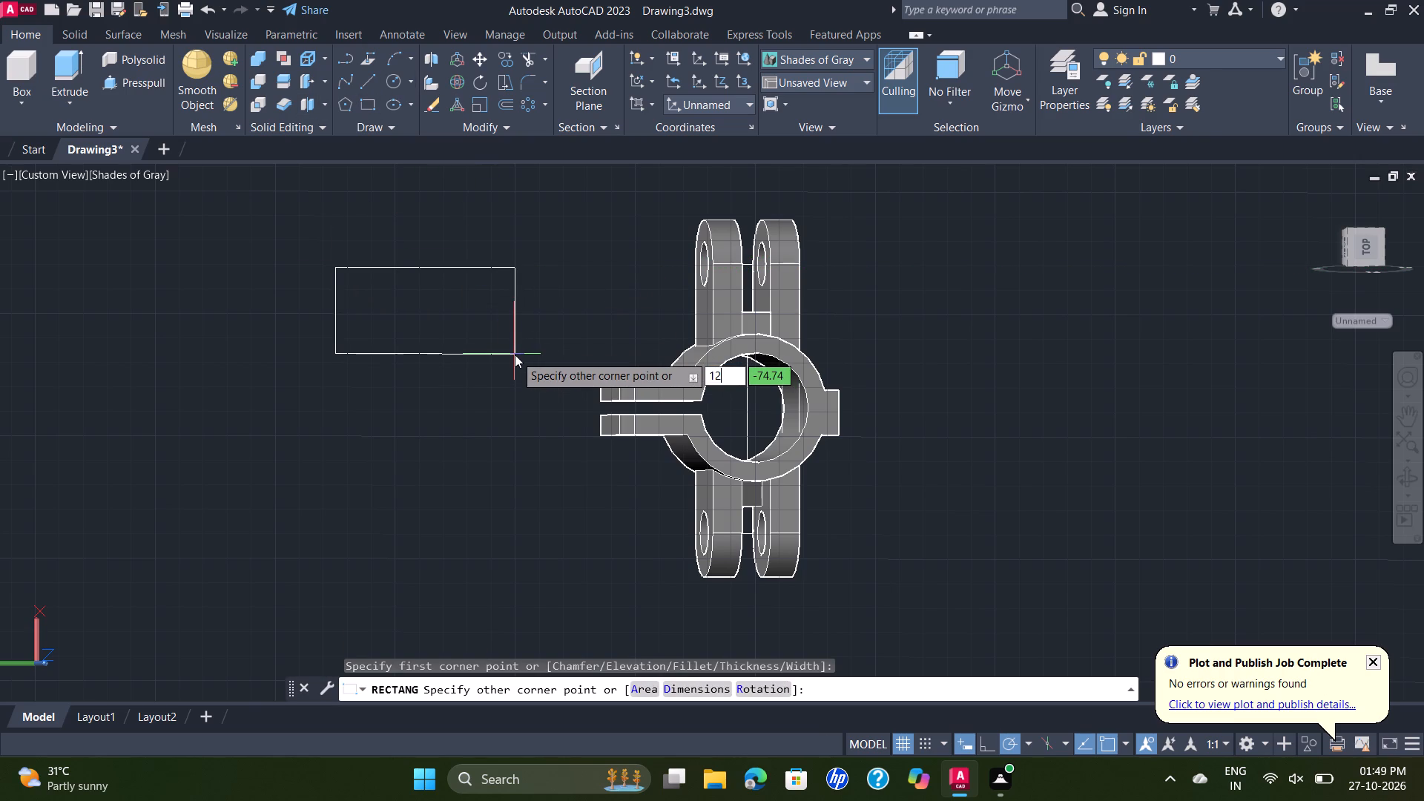
key(Tab)
text(12)
key(Return)
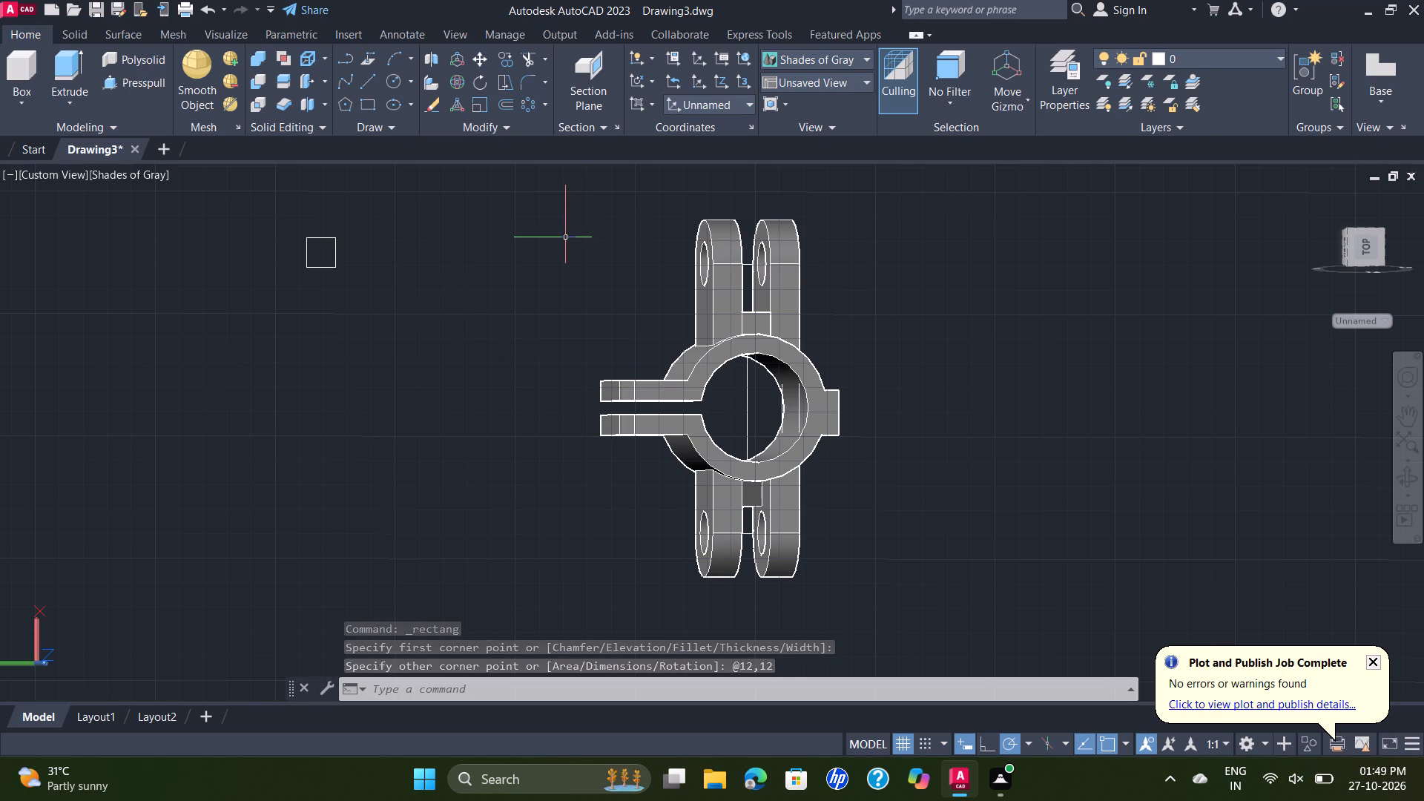
Examine the clamp's fork slots and the loose square from the front, SE isometric and several orbited viewpoints.
scroll(419, 265, up, 2)
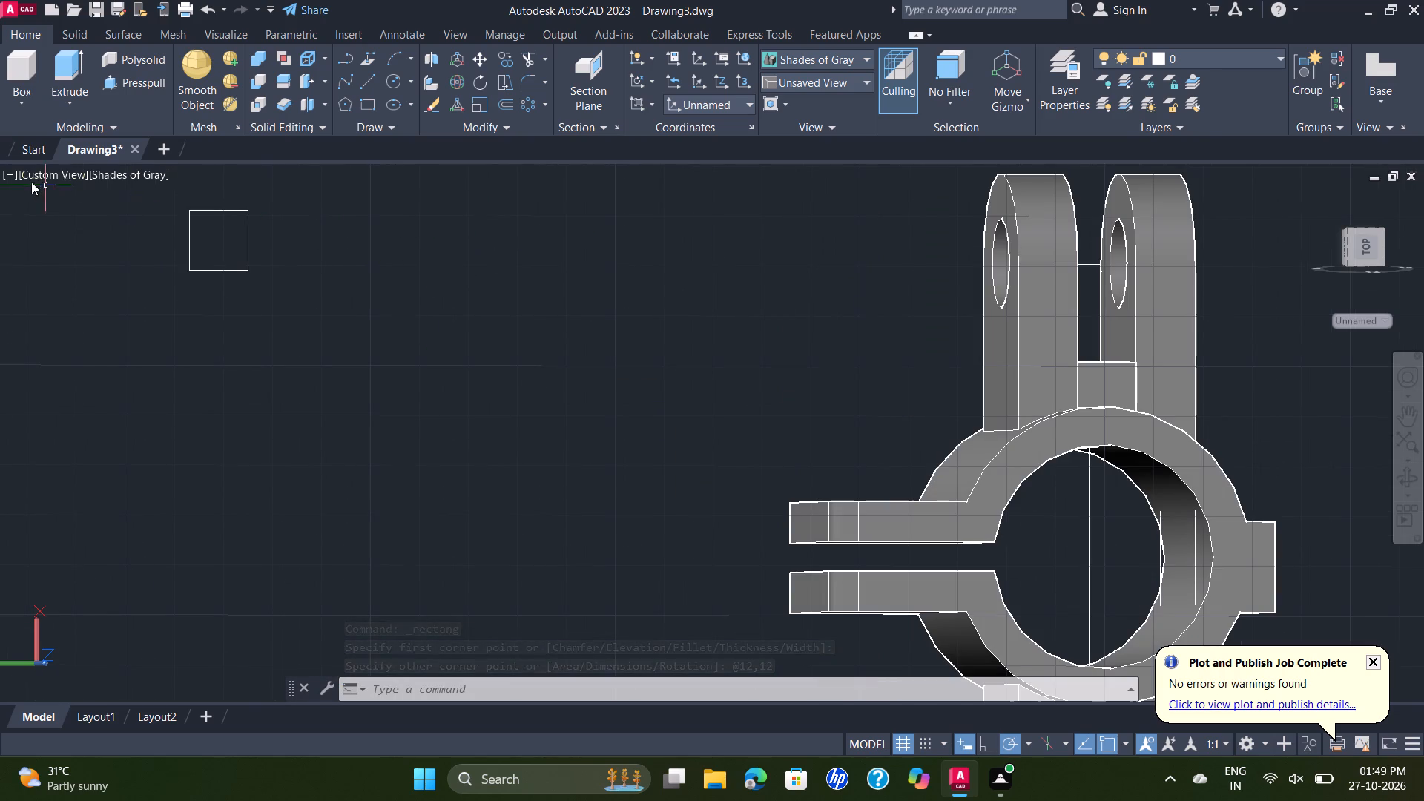
click(27, 177)
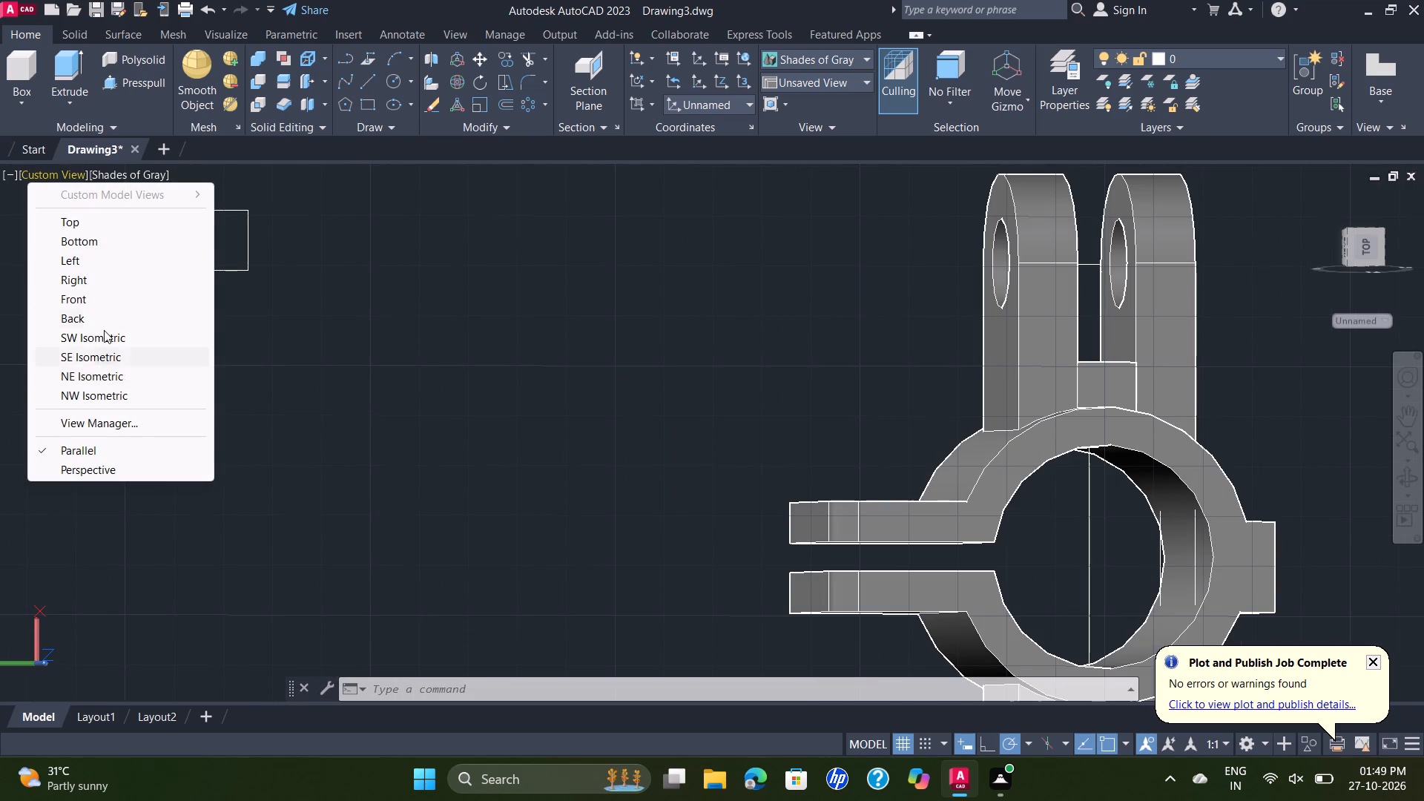
click(105, 295)
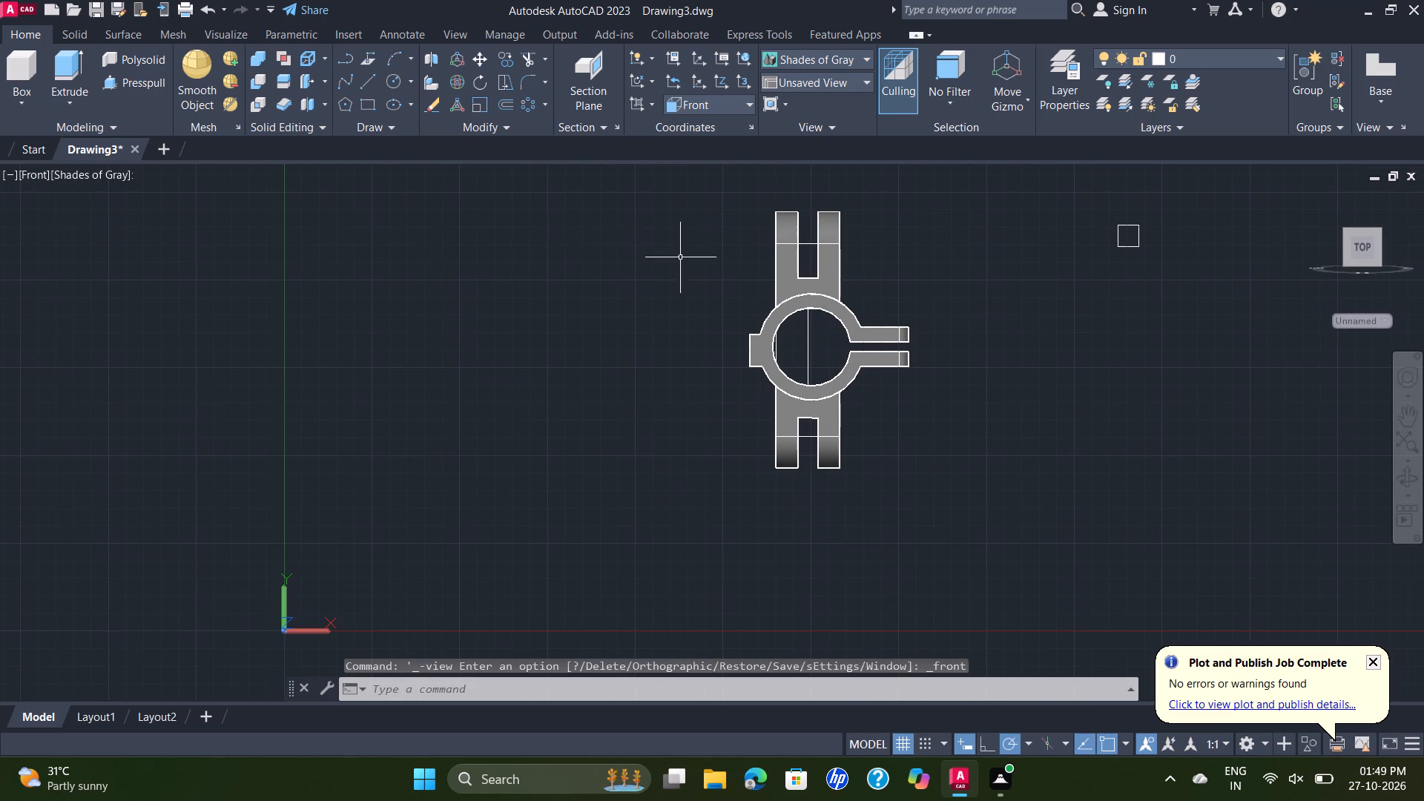
scroll(923, 398, up, 3)
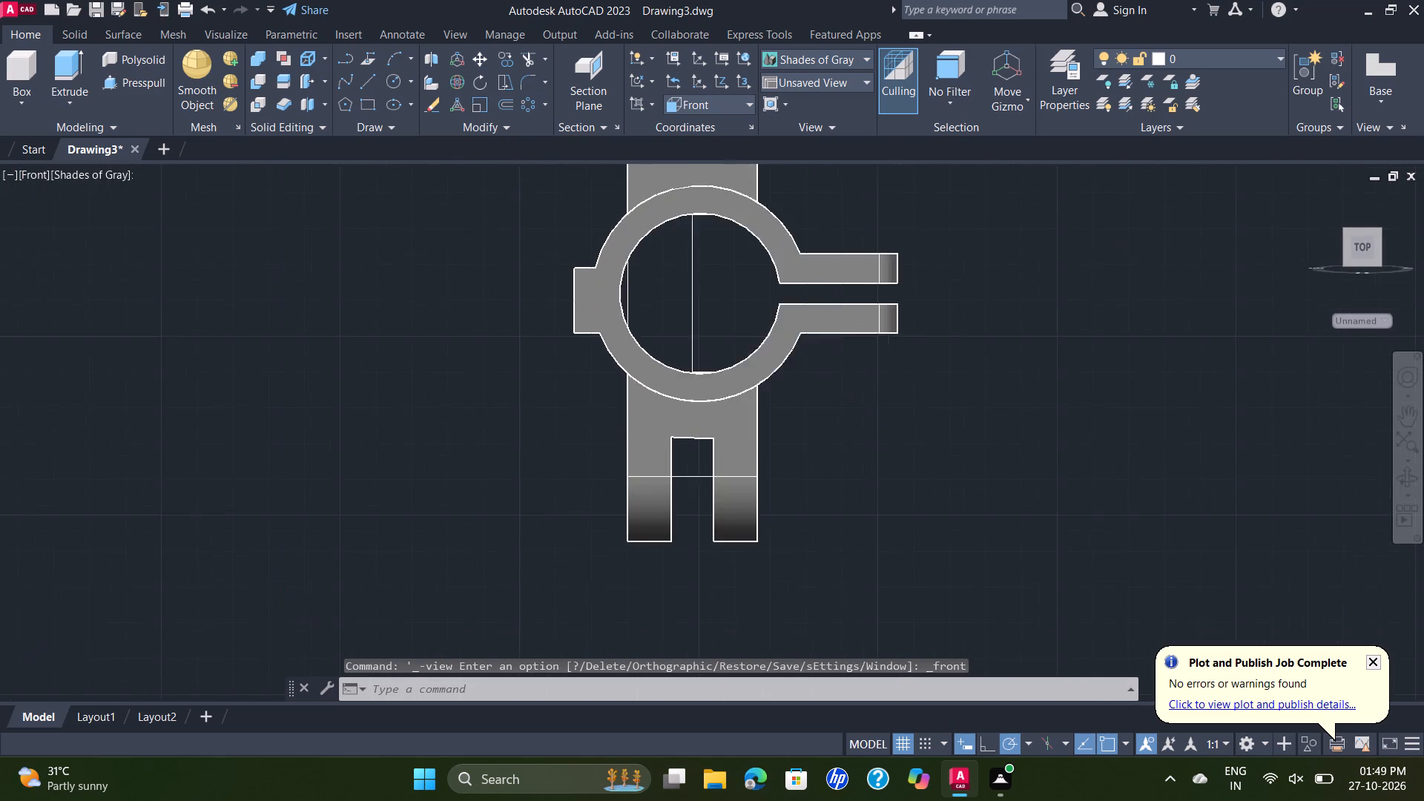
scroll(634, 460, up, 1)
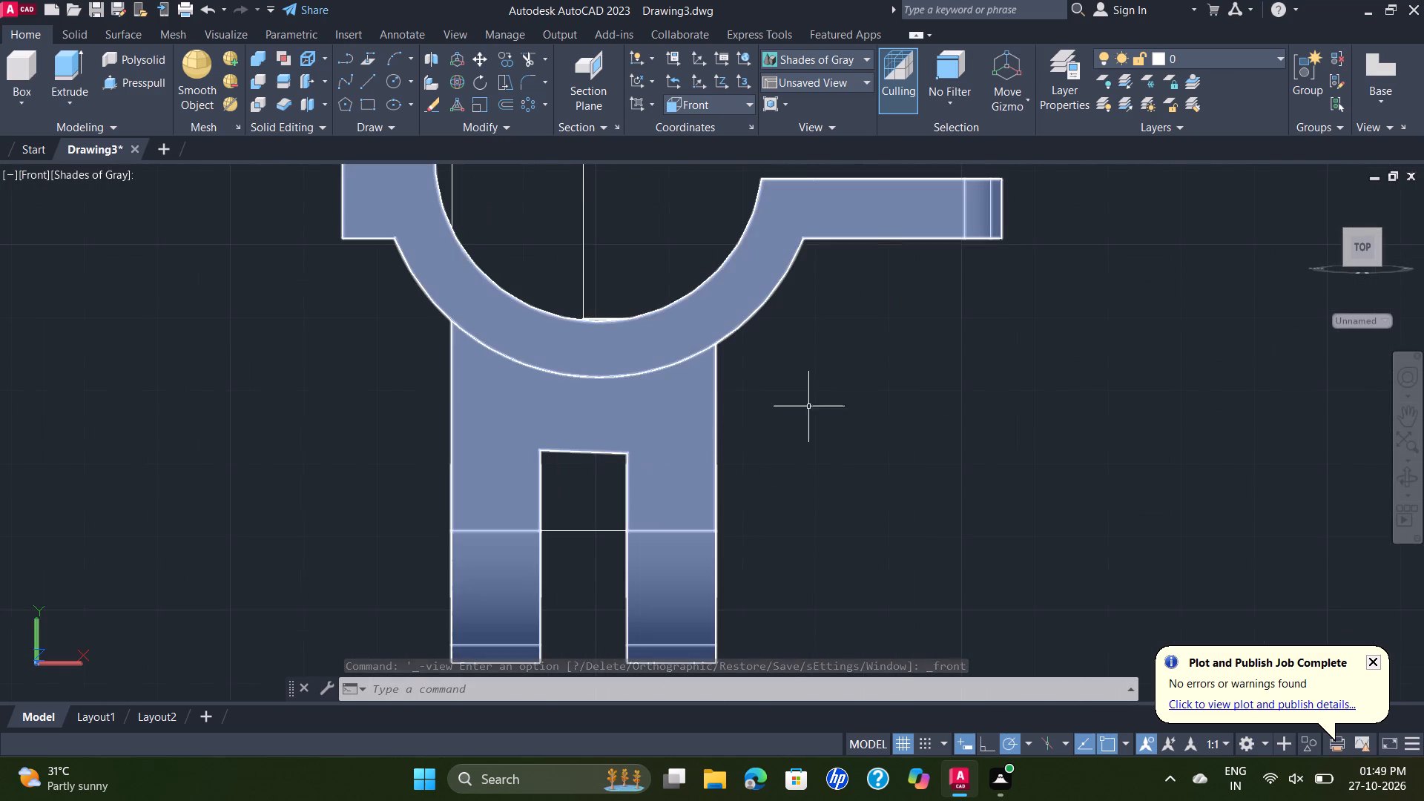
scroll(844, 397, down, 3)
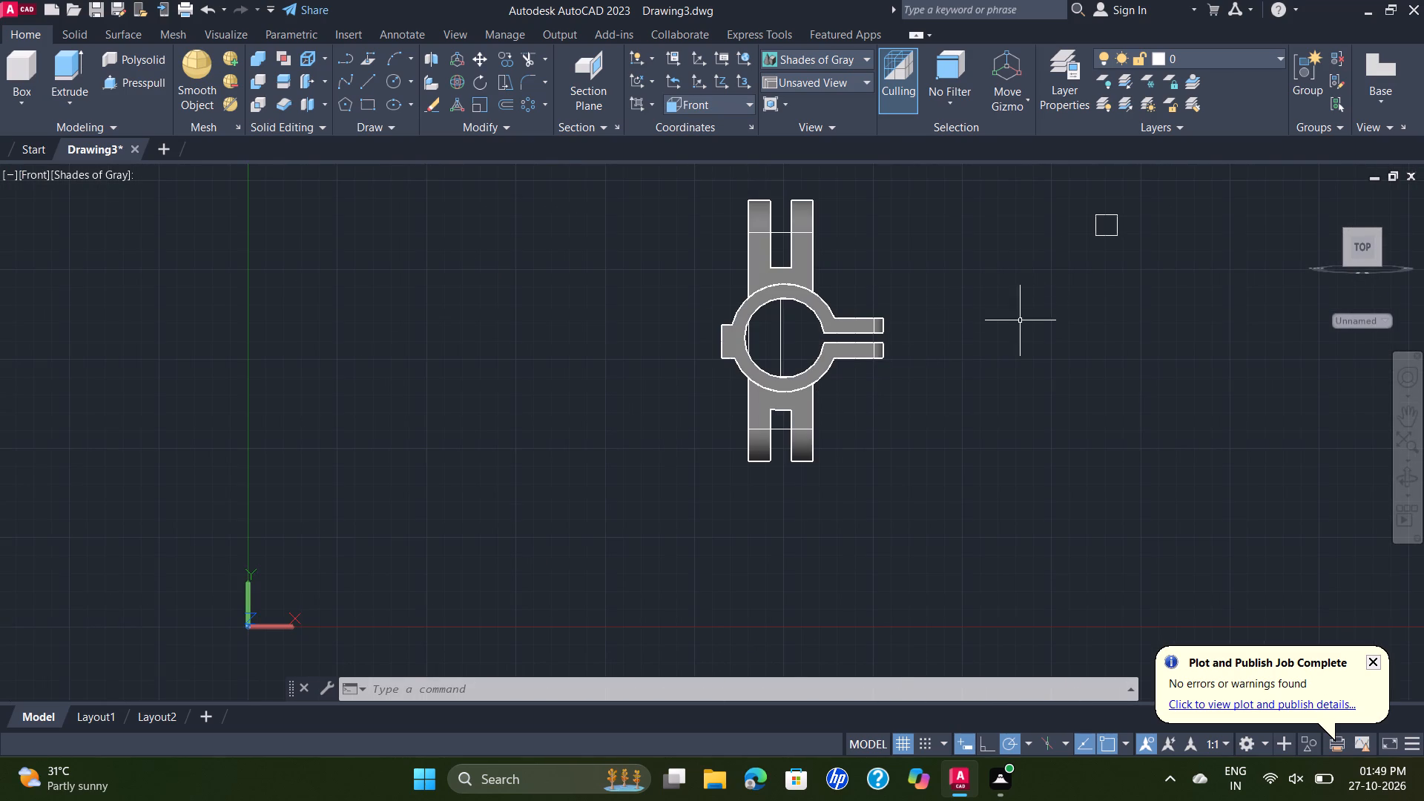
click(30, 181)
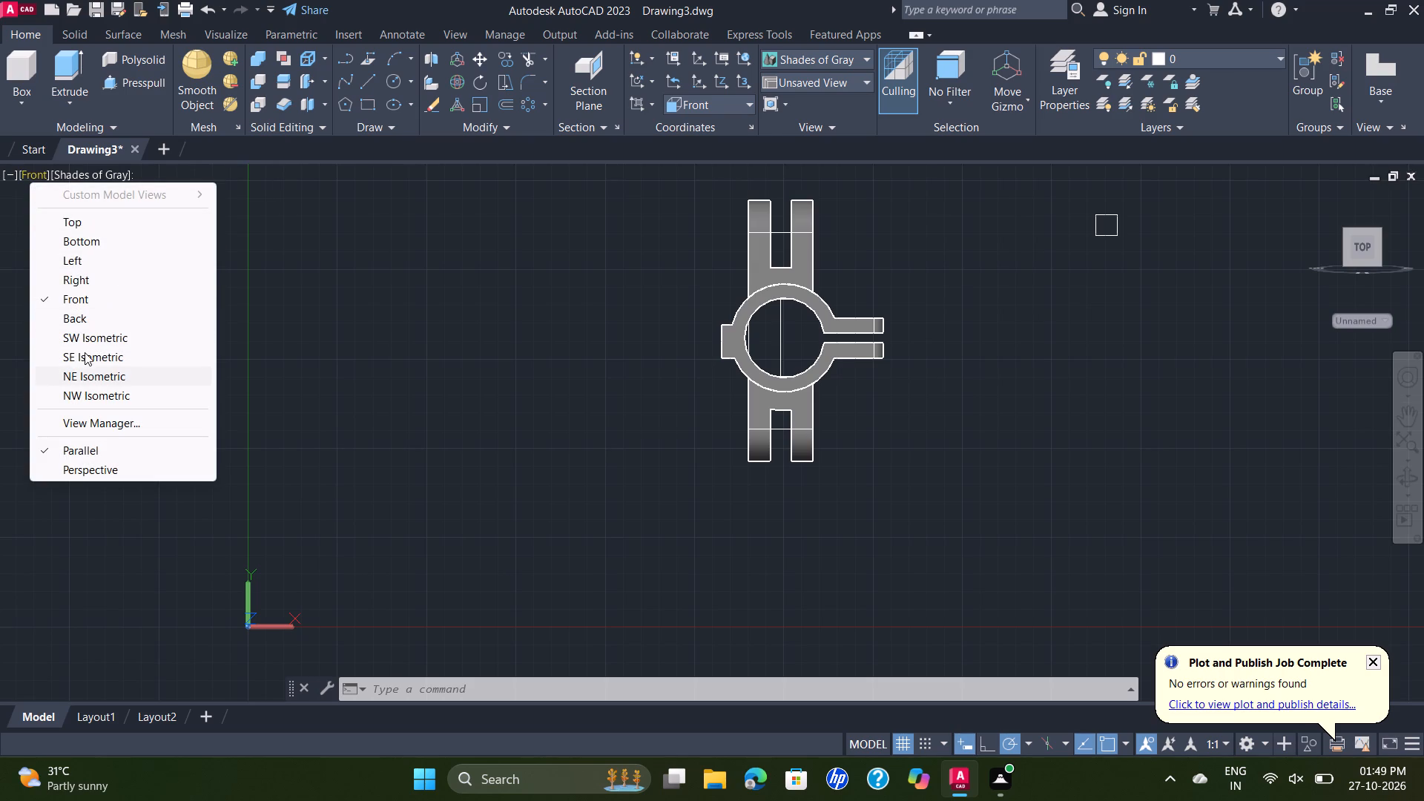
click(85, 352)
scroll(767, 472, up, 3)
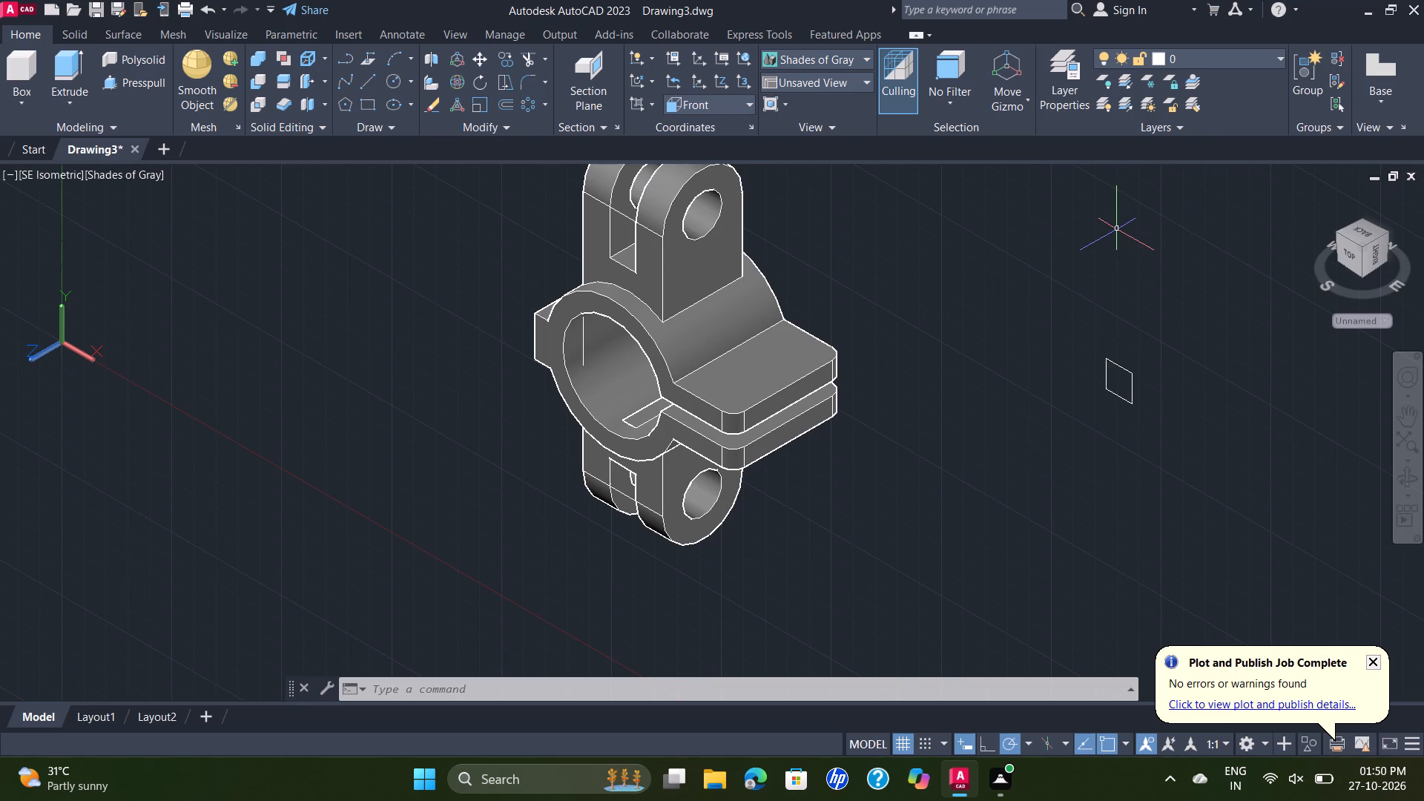
shift+middle_drag(1117, 229, 895, 225)
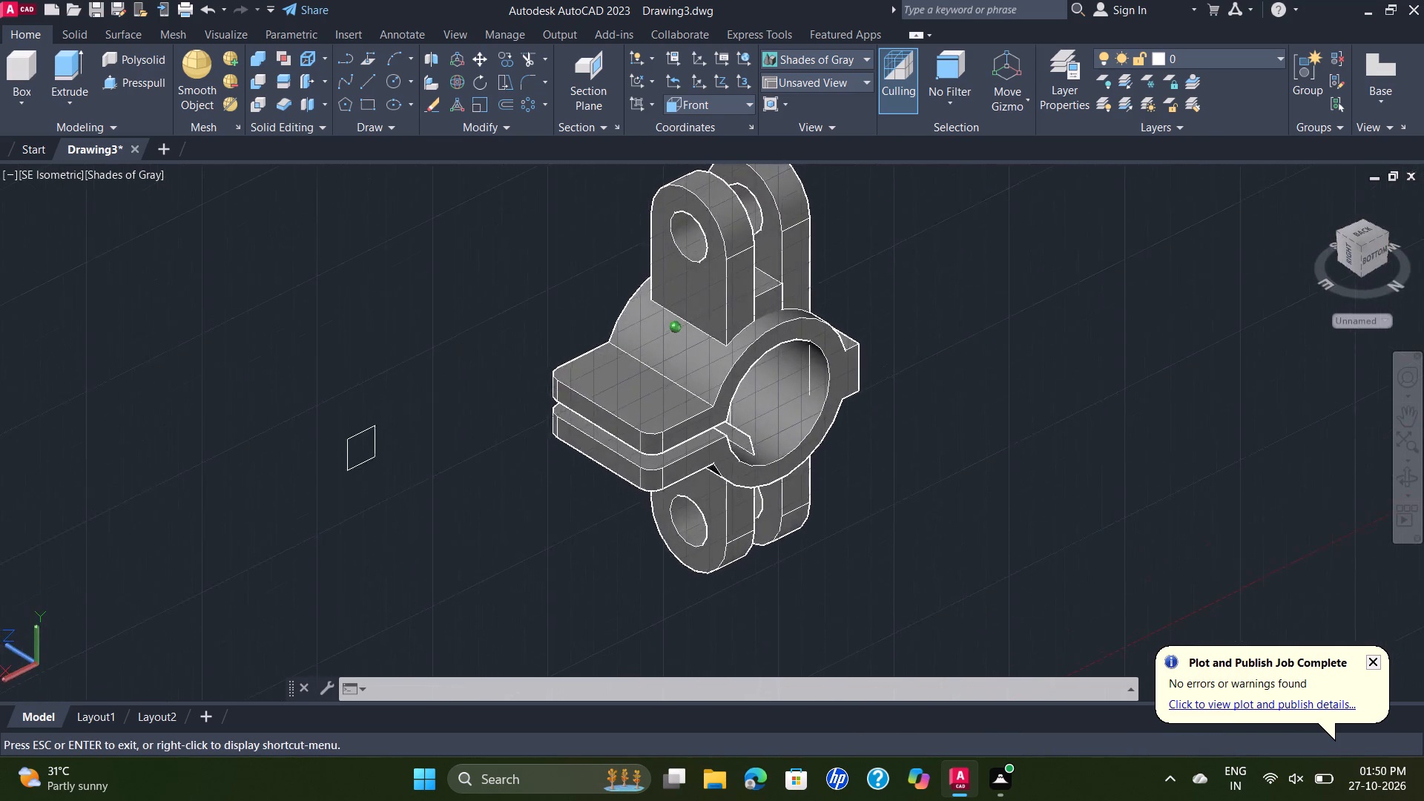
shift+middle_drag(895, 225, 667, 136)
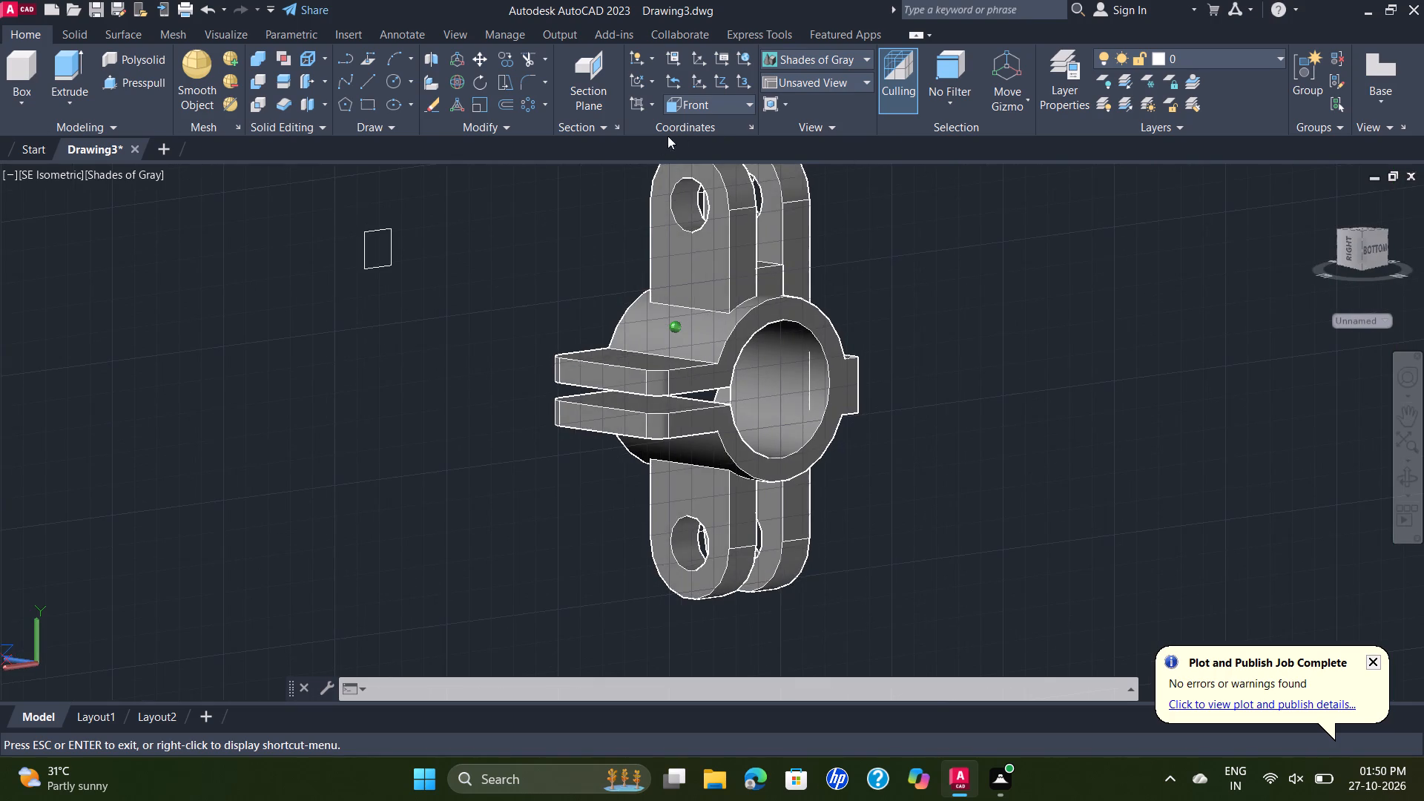
shift+middle_drag(667, 136, 870, 274)
shift+middle_drag(883, 282, 992, 128)
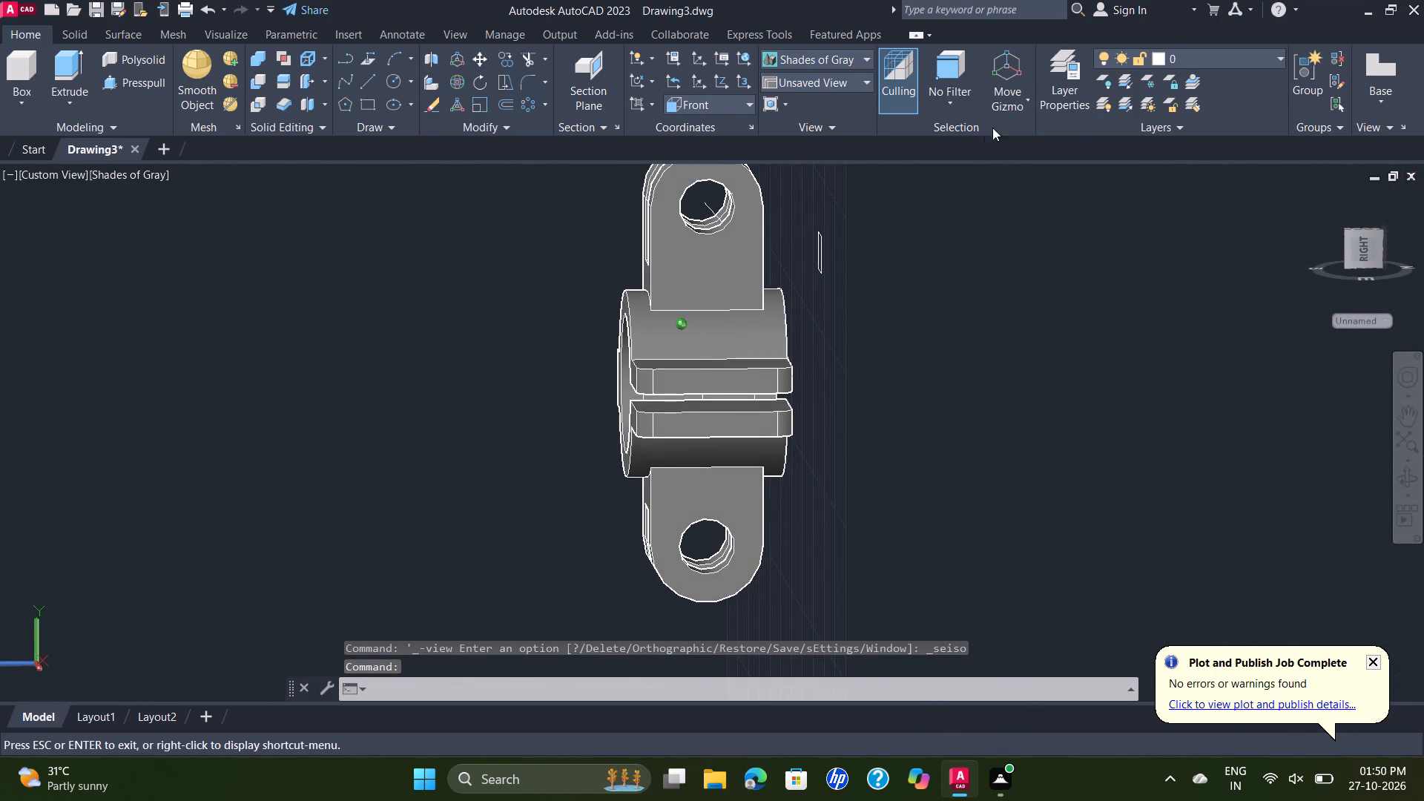
shift+middle_drag(992, 128, 973, 176)
middle_drag(961, 263, 1033, 229)
scroll(949, 309, down, 1)
shift+middle_drag(948, 312, 972, 317)
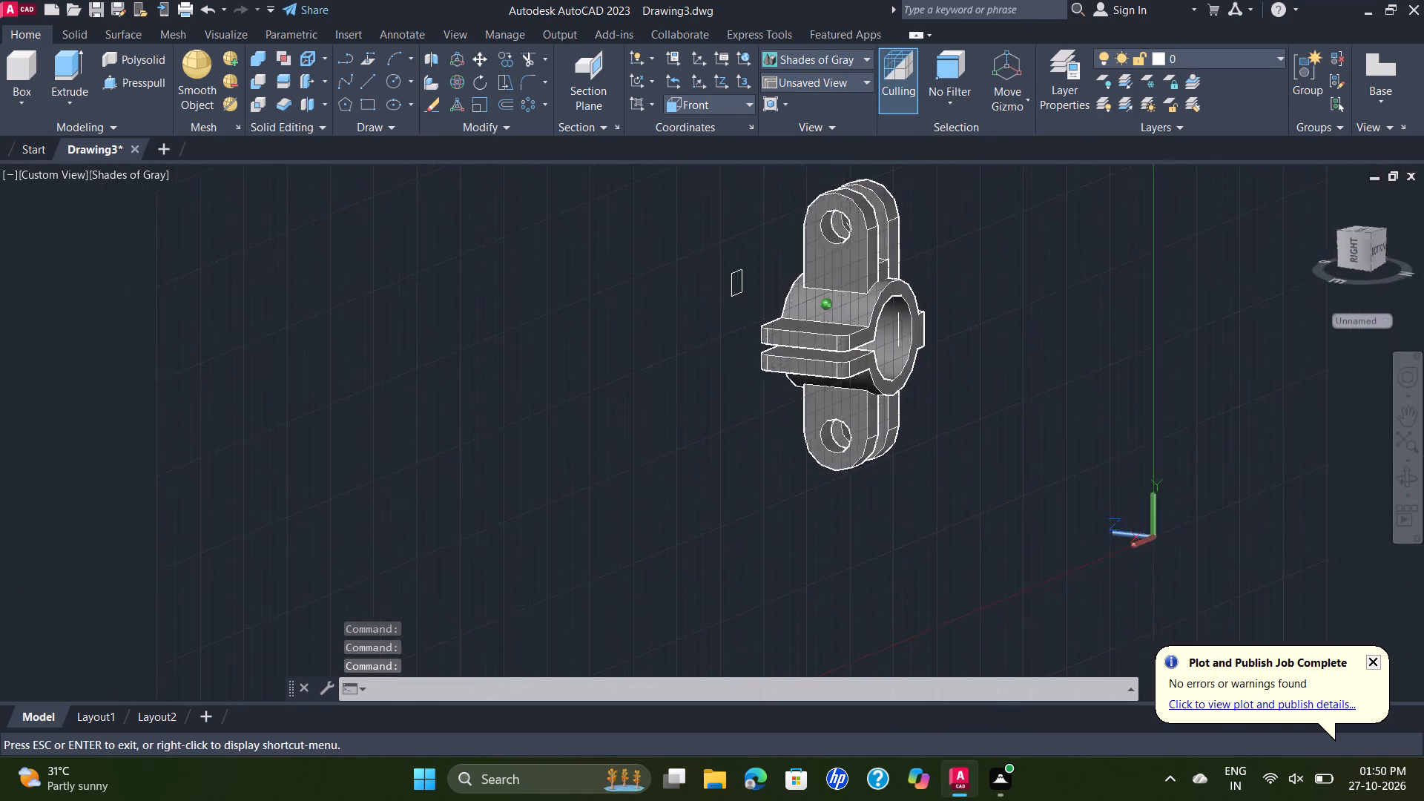
shift+middle_drag(972, 317, 774, 302)
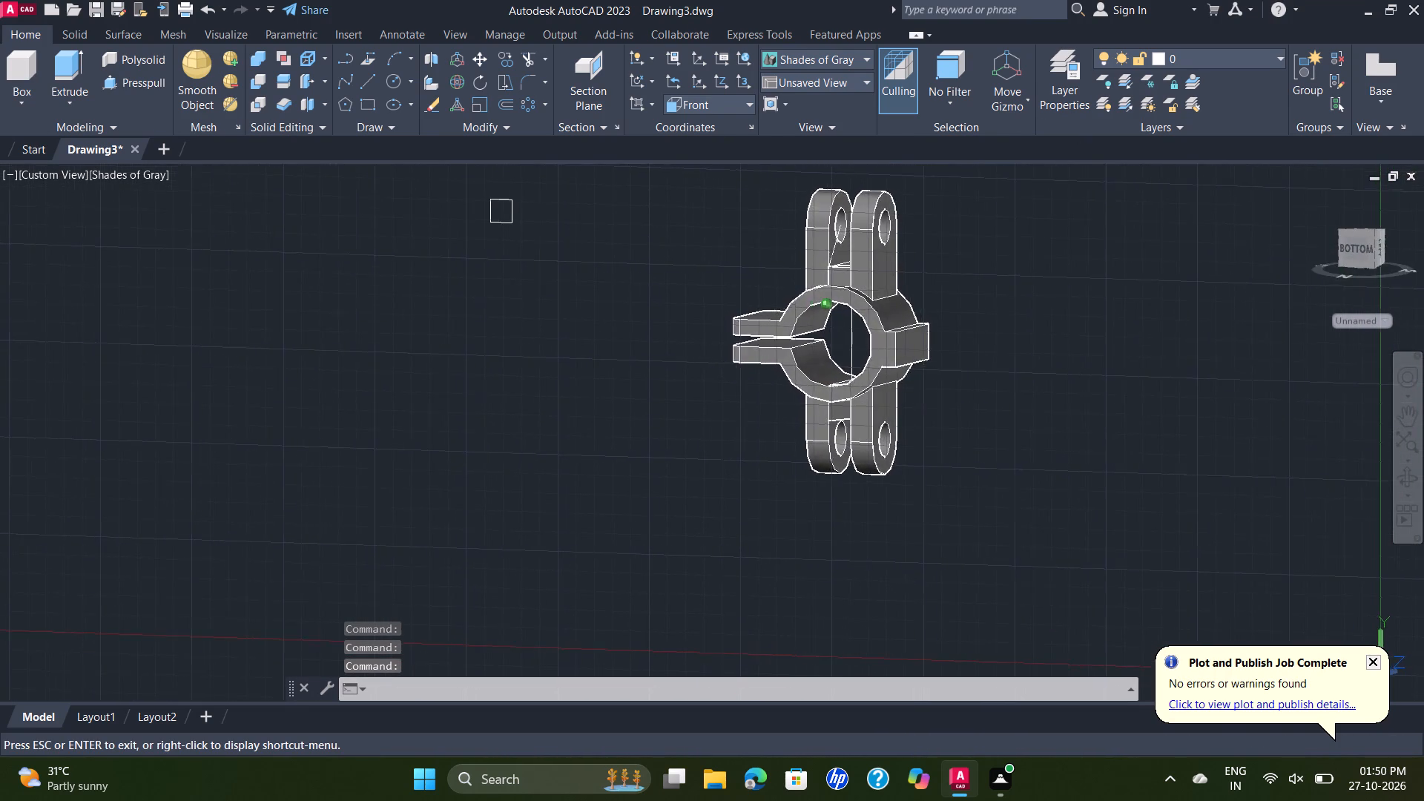
shift+middle_drag(774, 302, 840, 265)
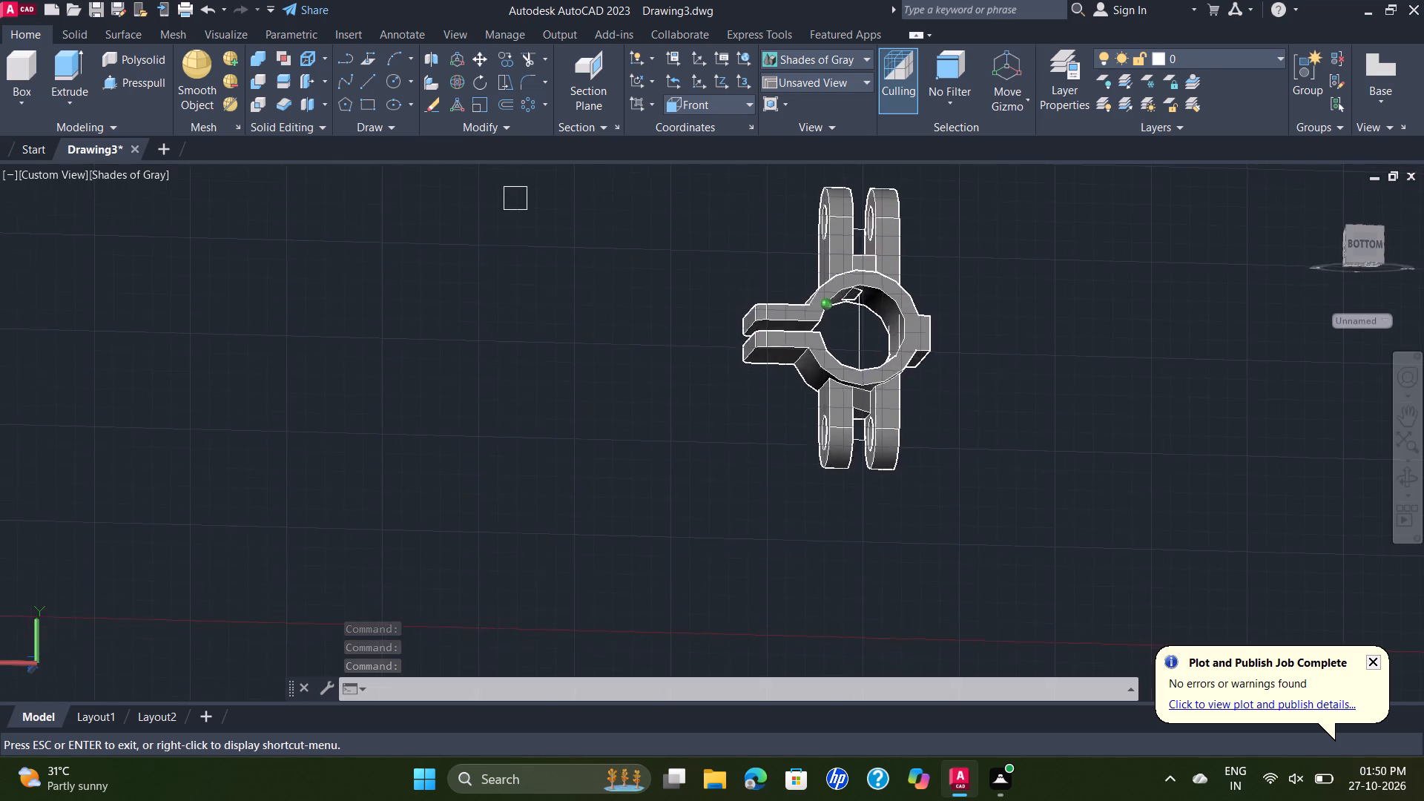
shift+middle_drag(840, 265, 812, 294)
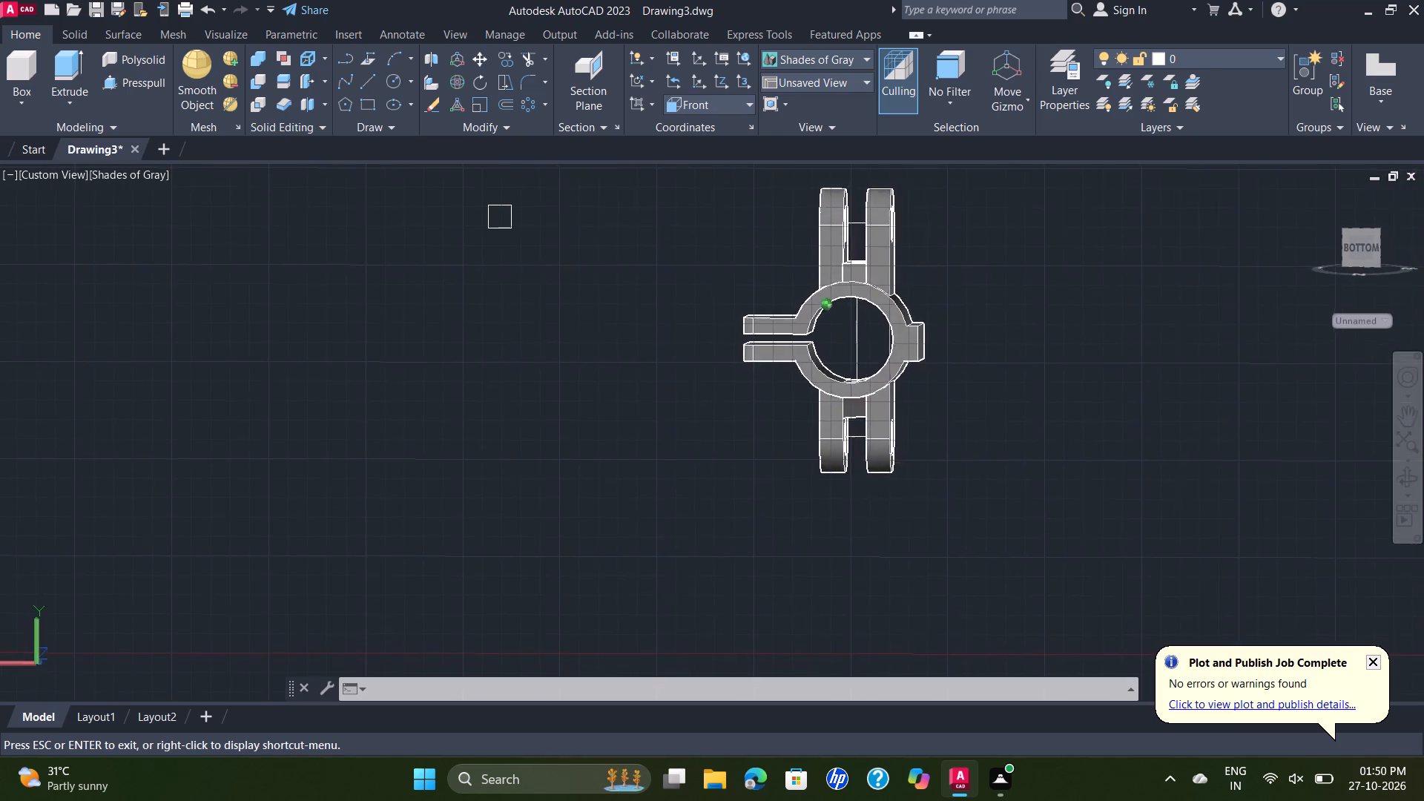
shift+middle_drag(812, 294, 875, 303)
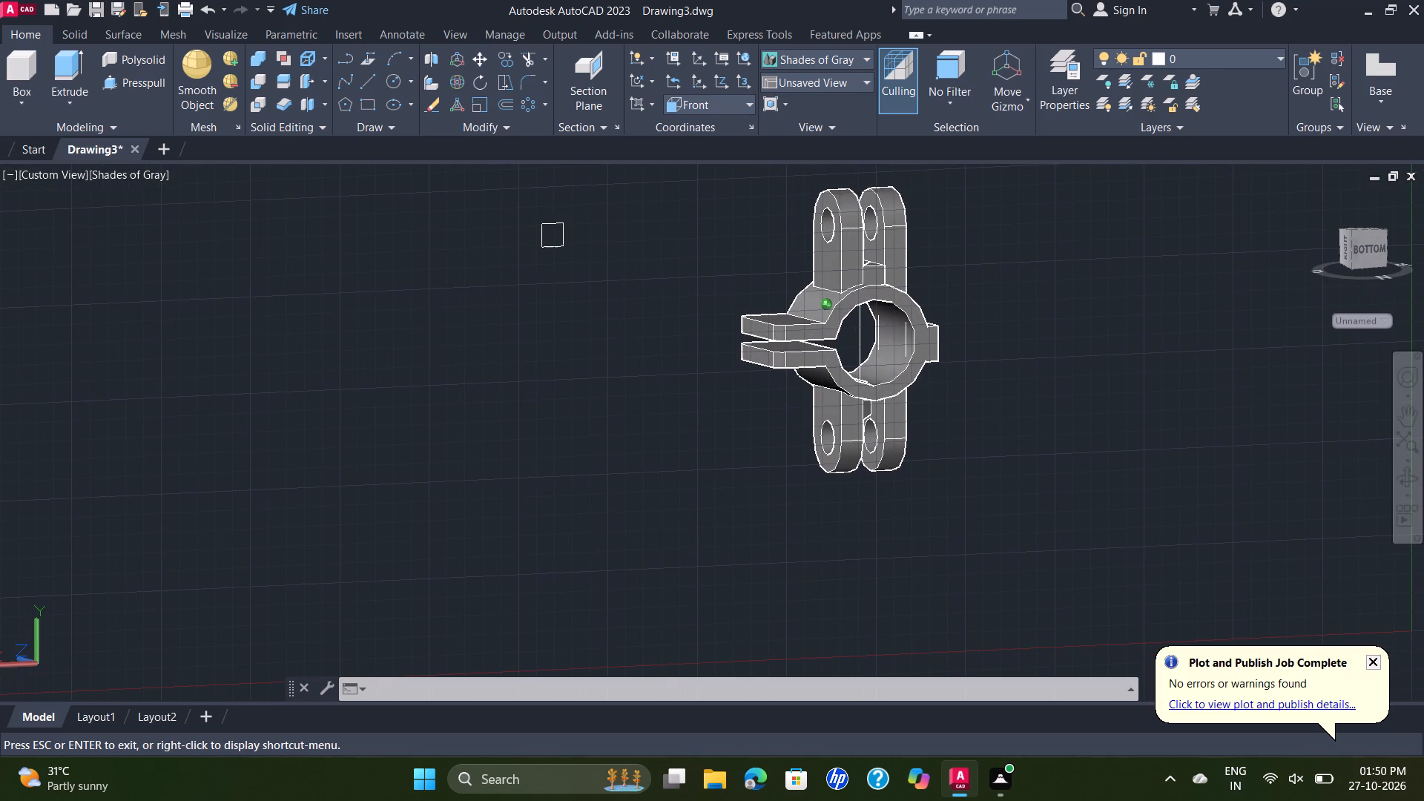
shift+middle_drag(875, 303, 877, 303)
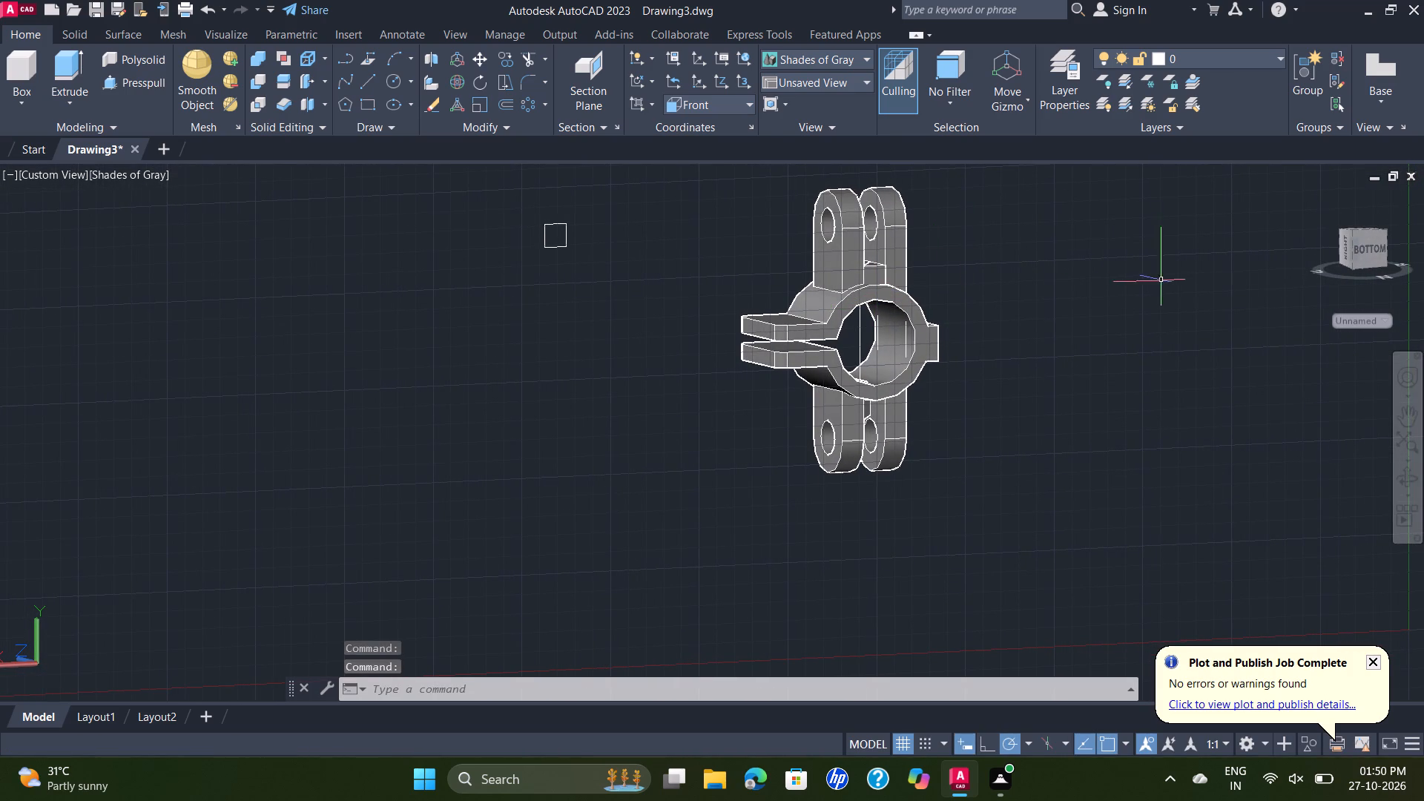
In the SE Isometric view, presspull the loose 12 by 12 square backward along negative Z into a rectangular block longer than it is wide.
scroll(1160, 293, up, 1)
click(45, 177)
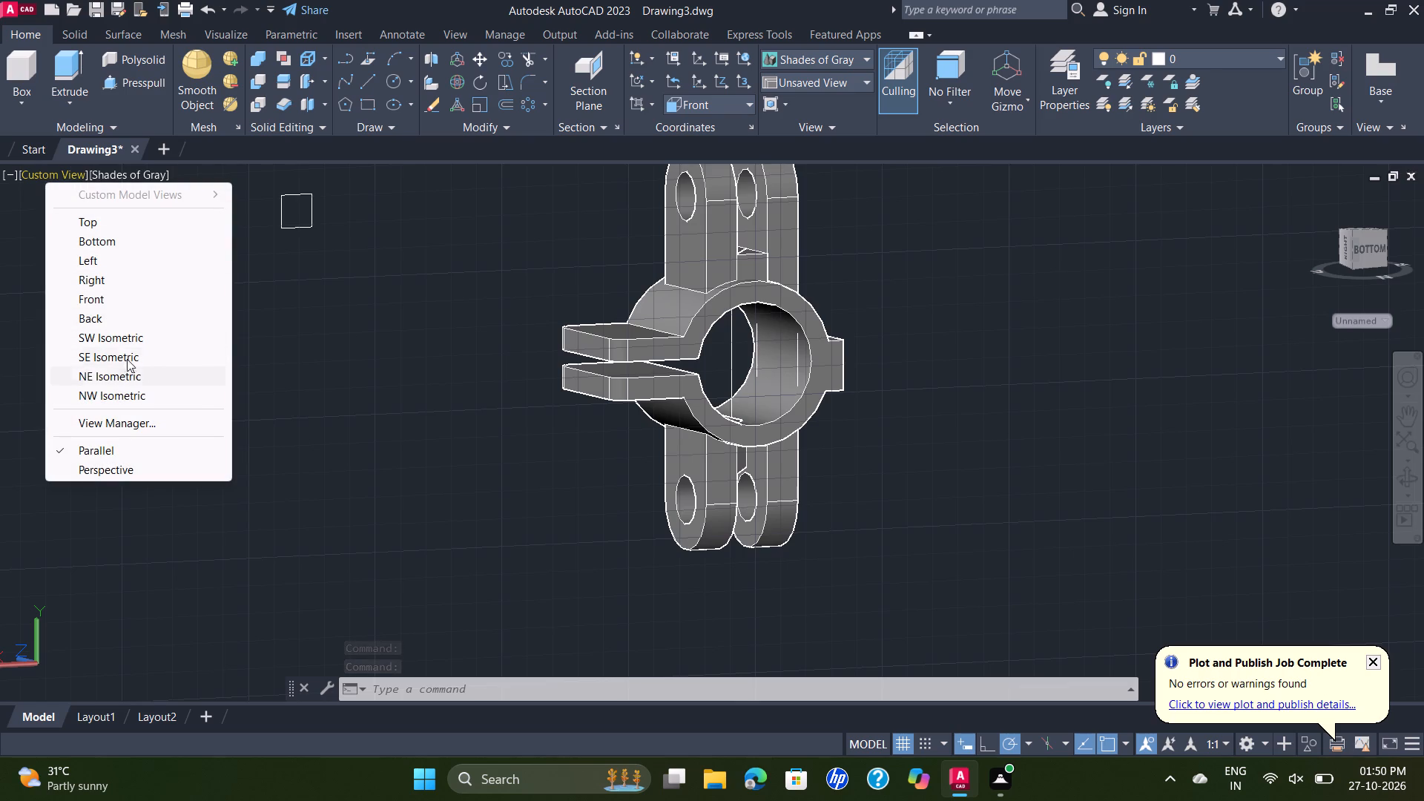
click(127, 352)
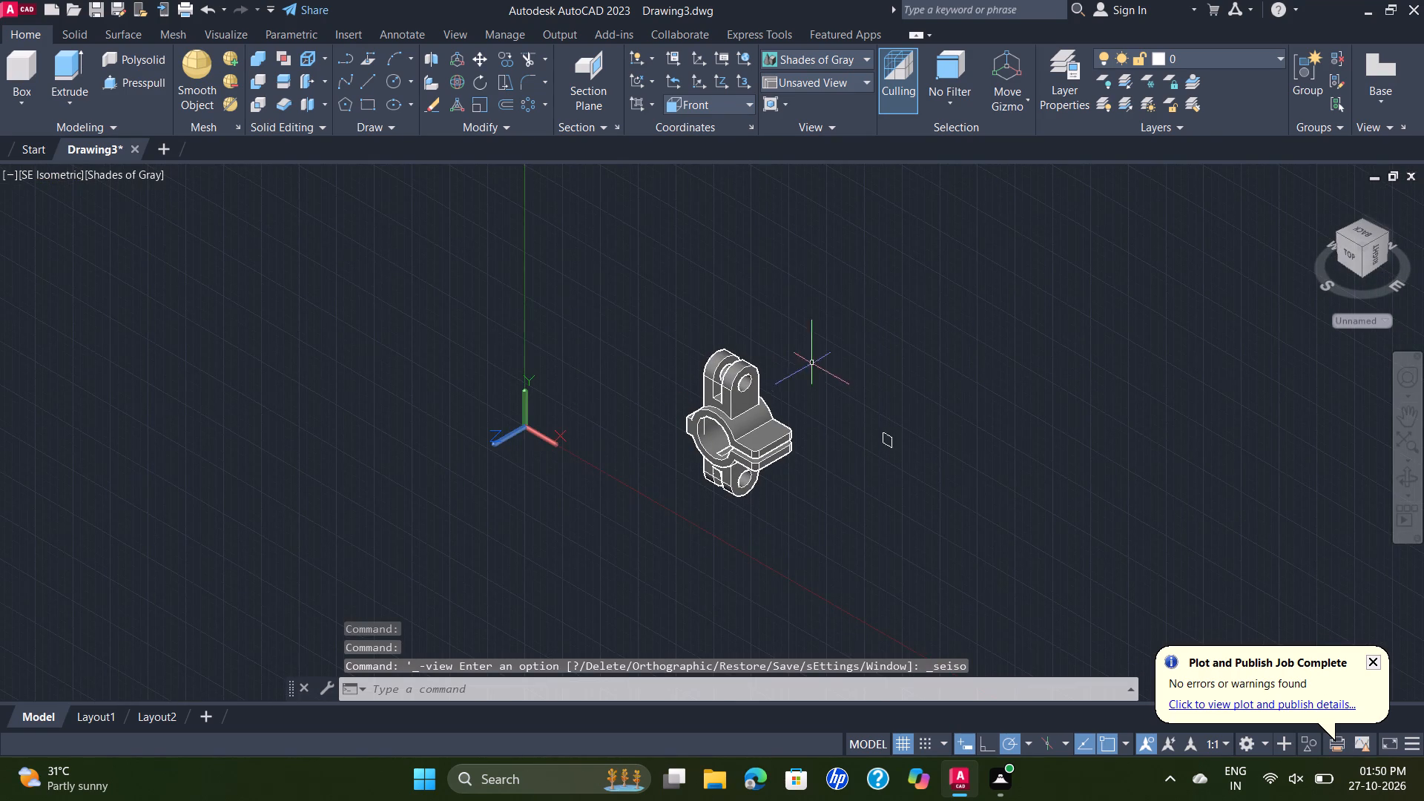
scroll(811, 446, up, 3)
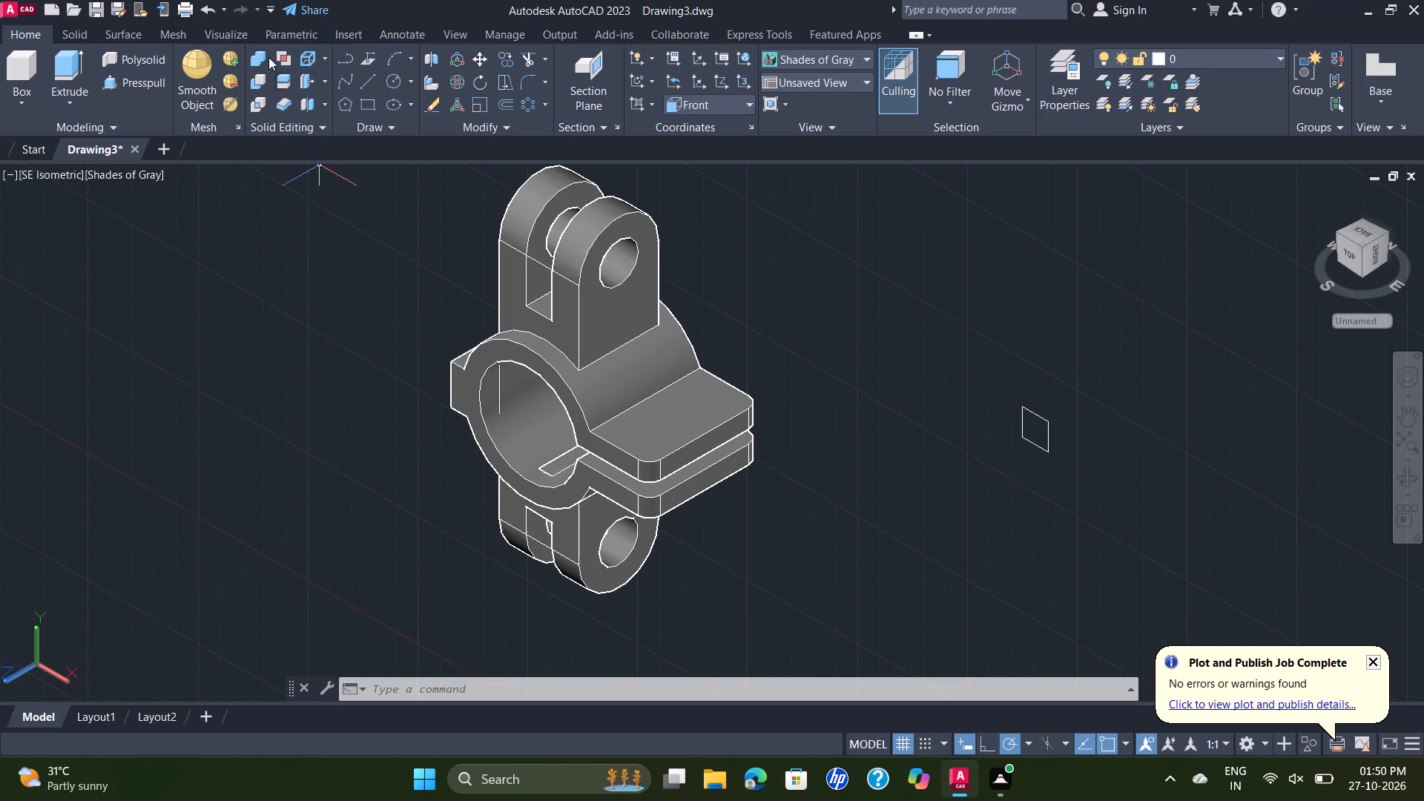
click(162, 77)
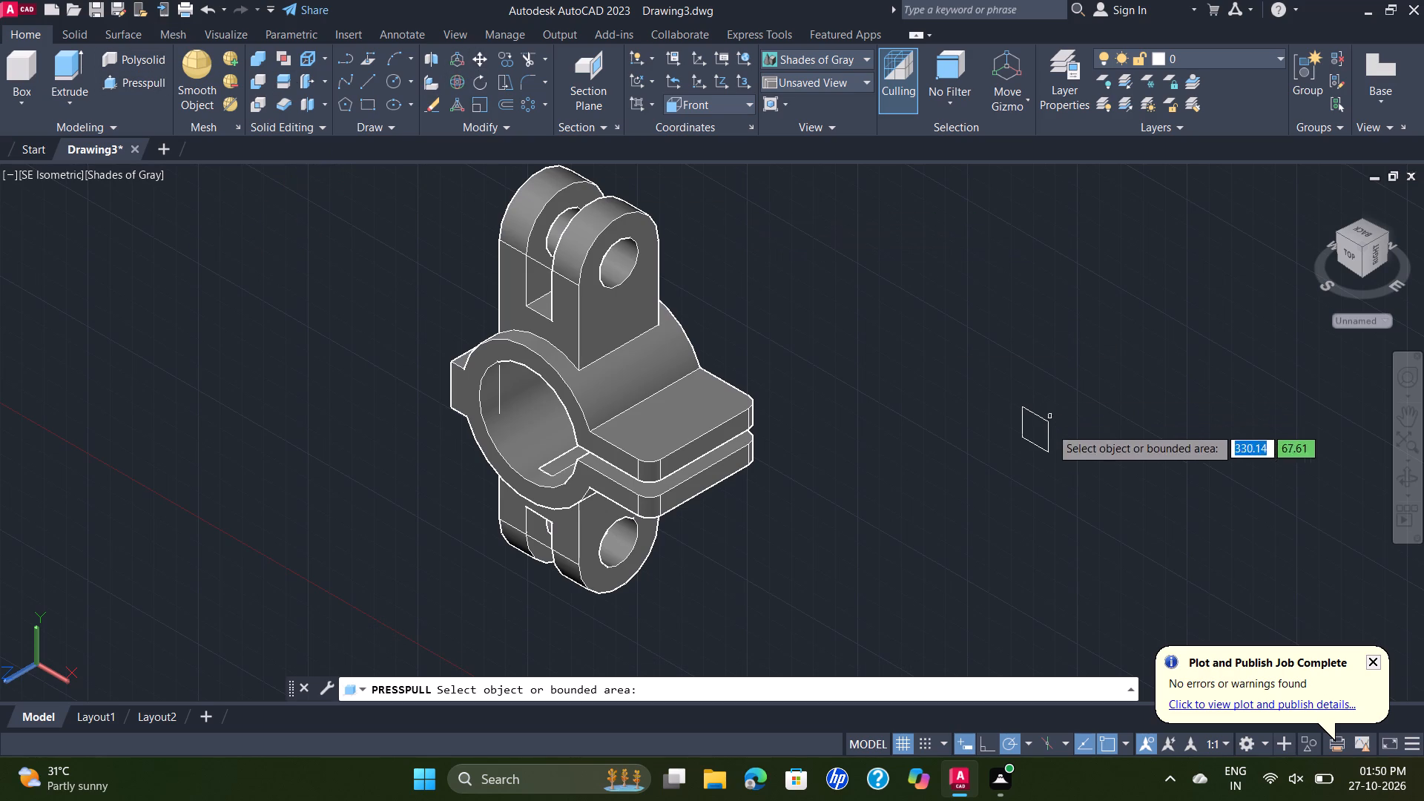
click(1046, 437)
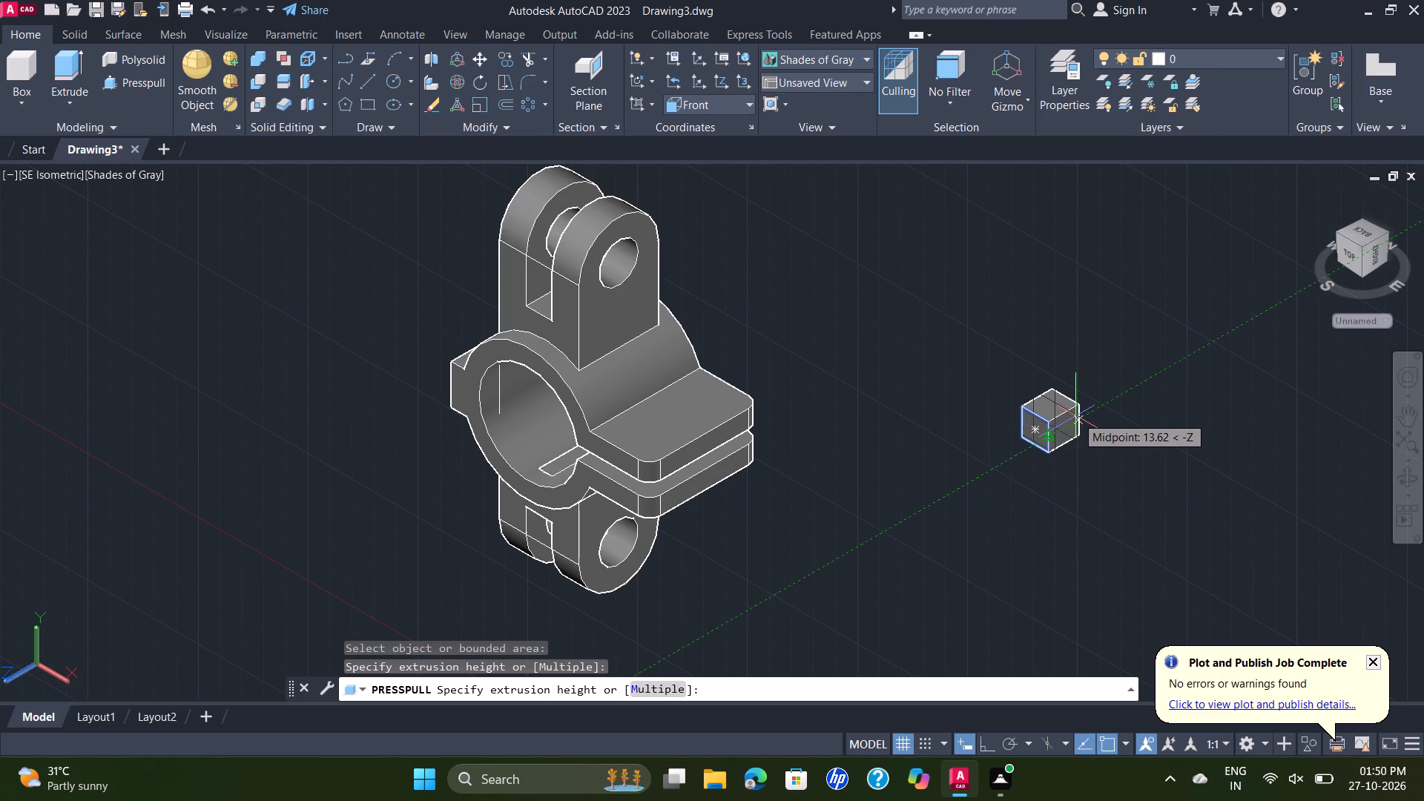
click(1089, 409)
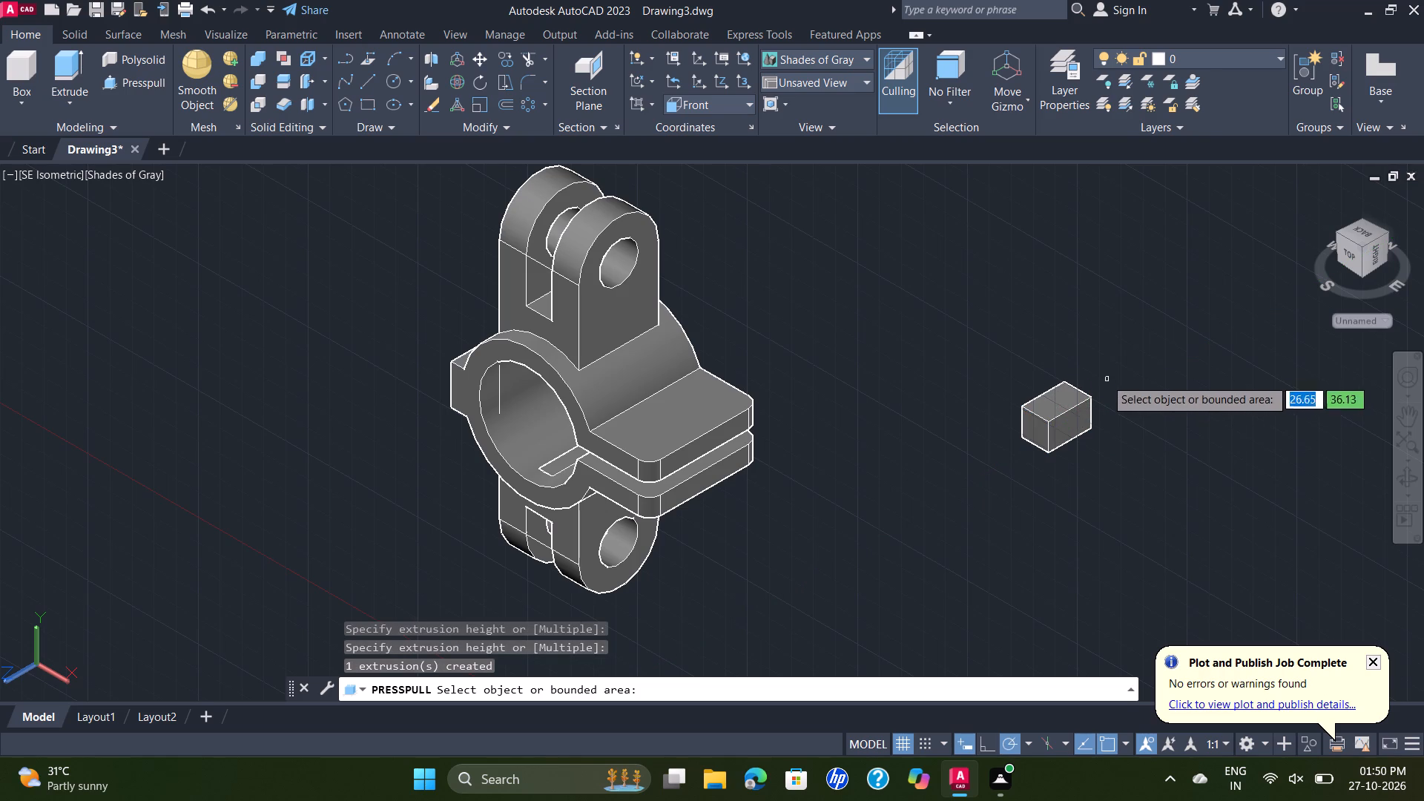
key(Escape)
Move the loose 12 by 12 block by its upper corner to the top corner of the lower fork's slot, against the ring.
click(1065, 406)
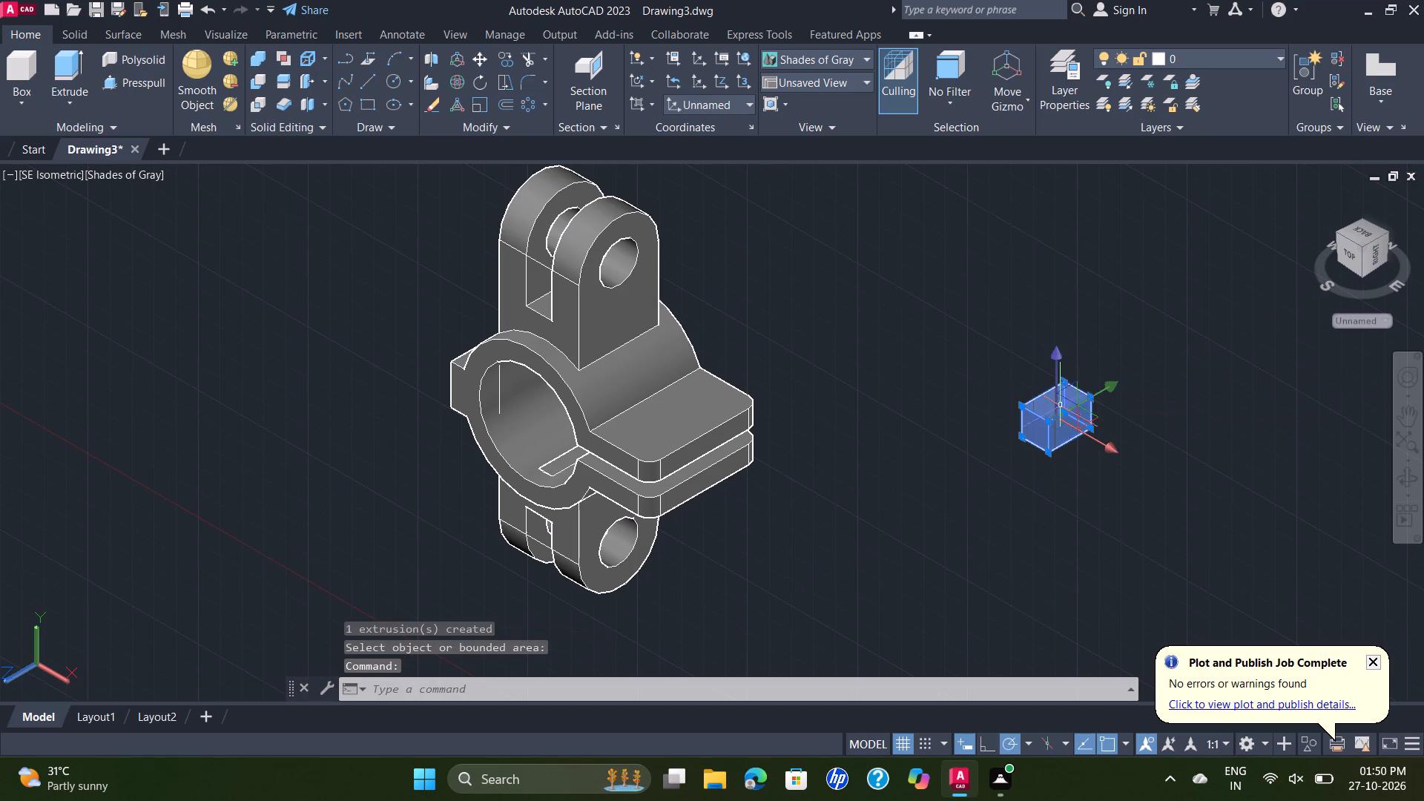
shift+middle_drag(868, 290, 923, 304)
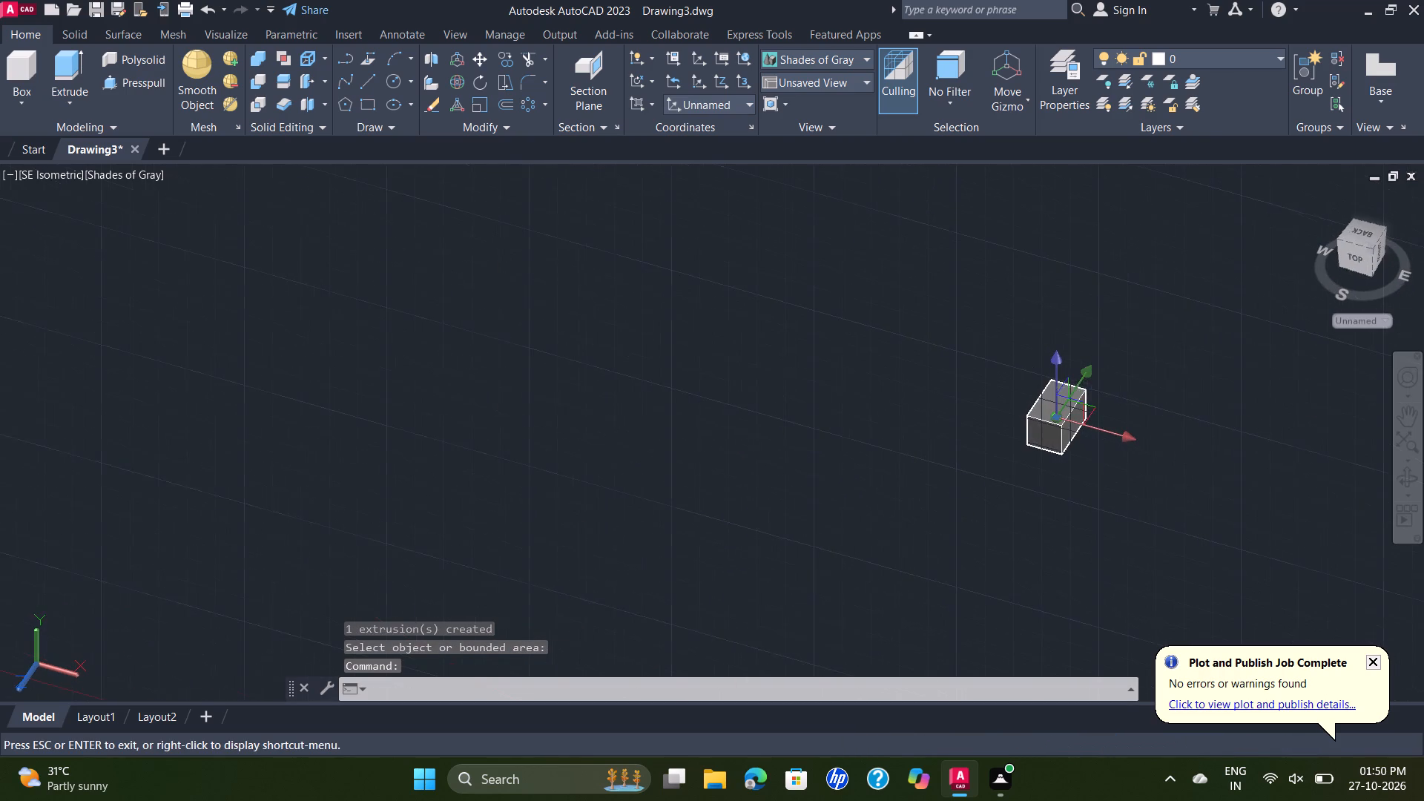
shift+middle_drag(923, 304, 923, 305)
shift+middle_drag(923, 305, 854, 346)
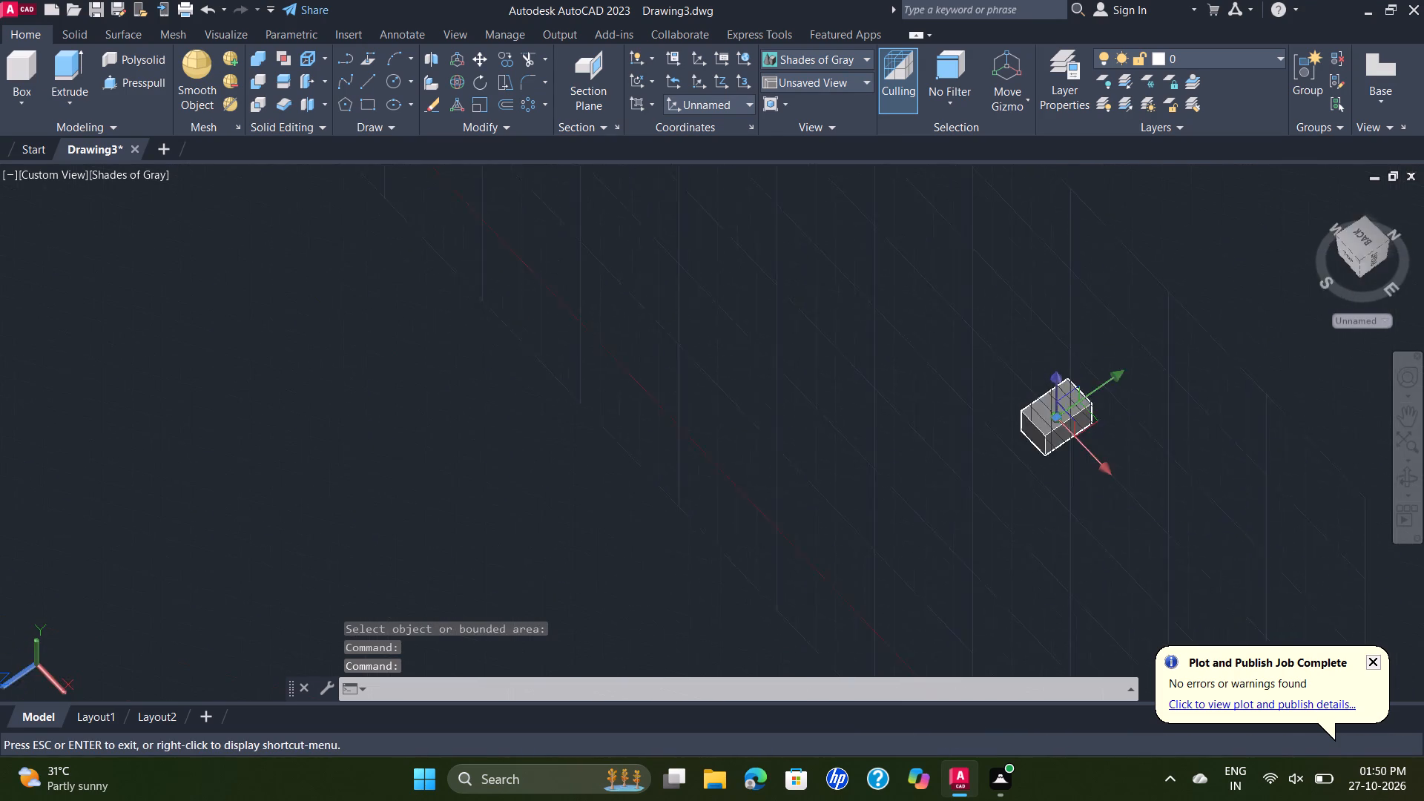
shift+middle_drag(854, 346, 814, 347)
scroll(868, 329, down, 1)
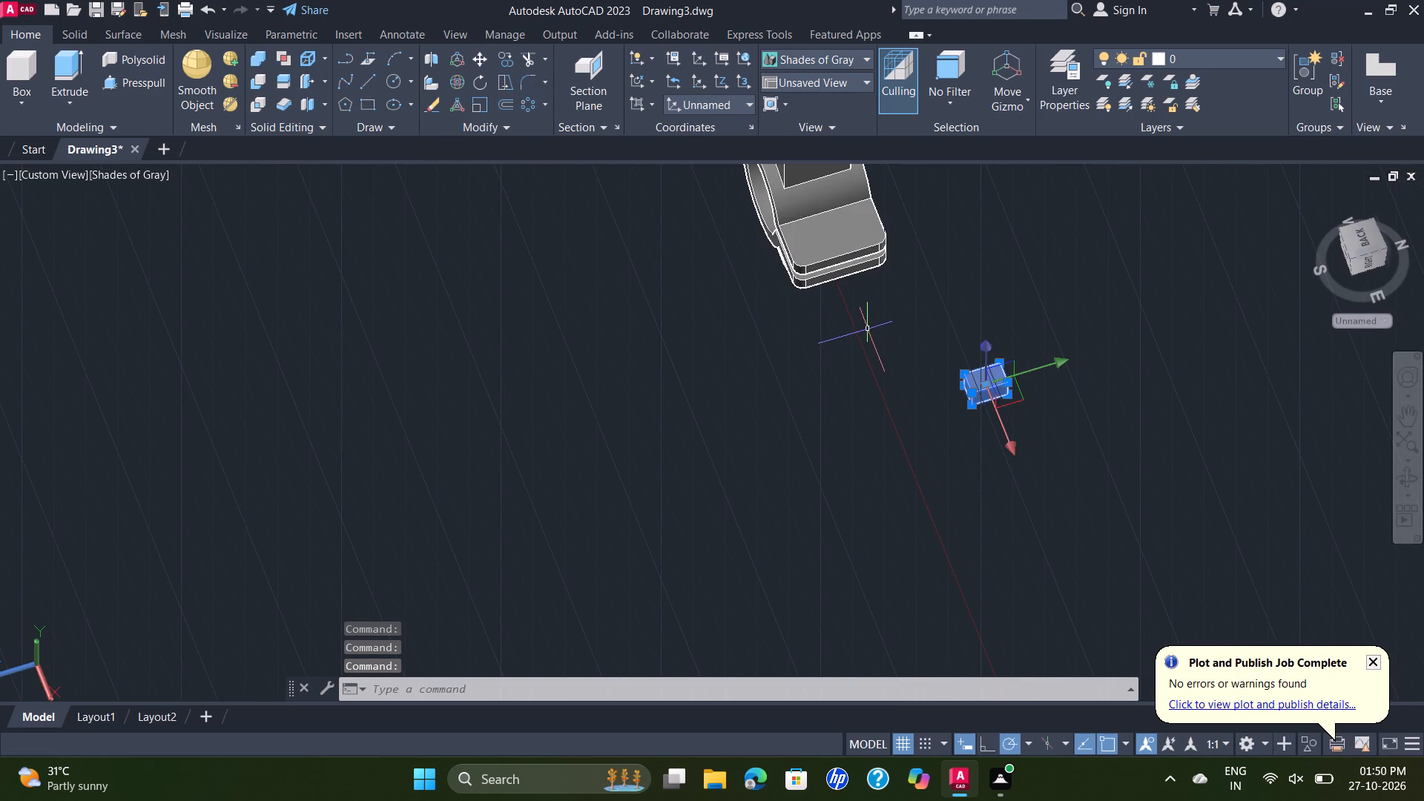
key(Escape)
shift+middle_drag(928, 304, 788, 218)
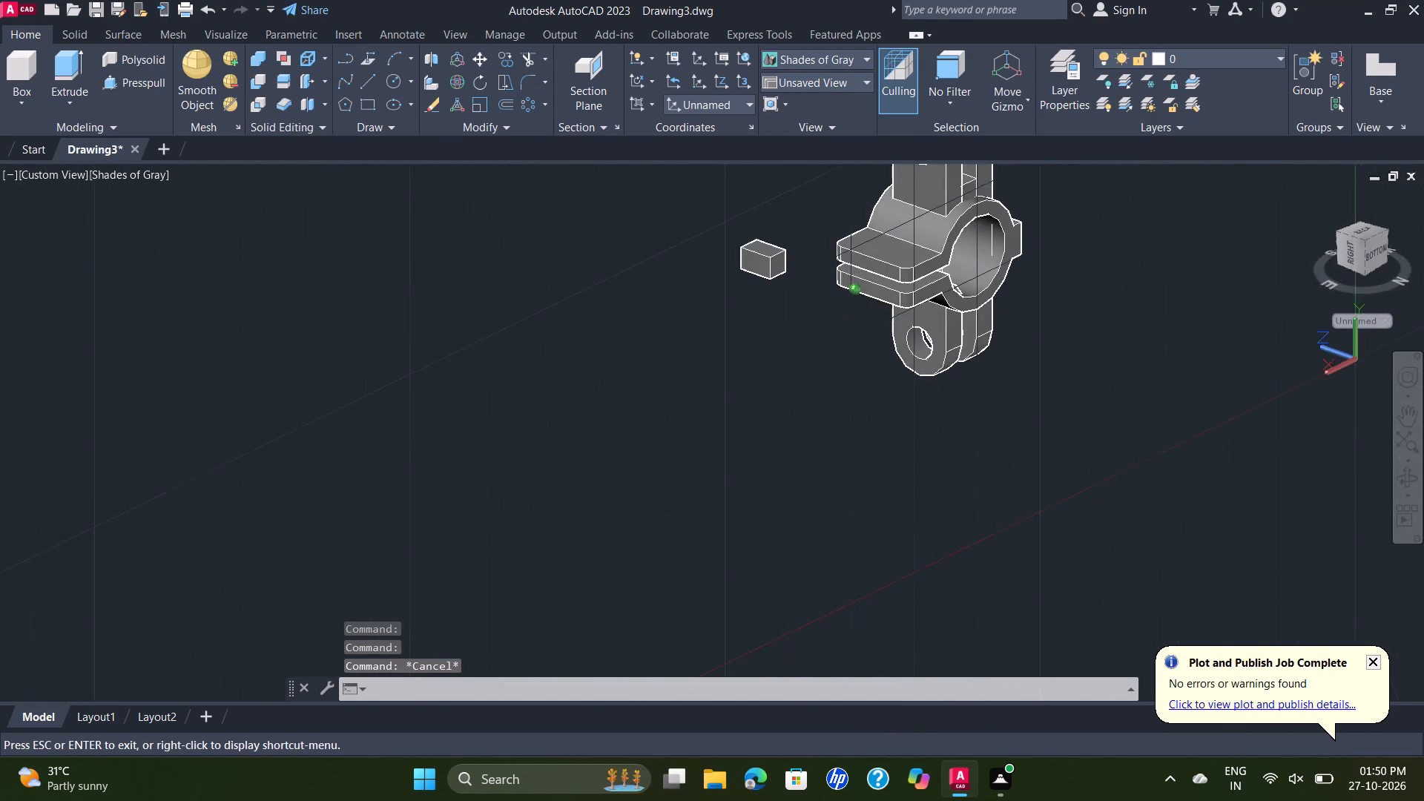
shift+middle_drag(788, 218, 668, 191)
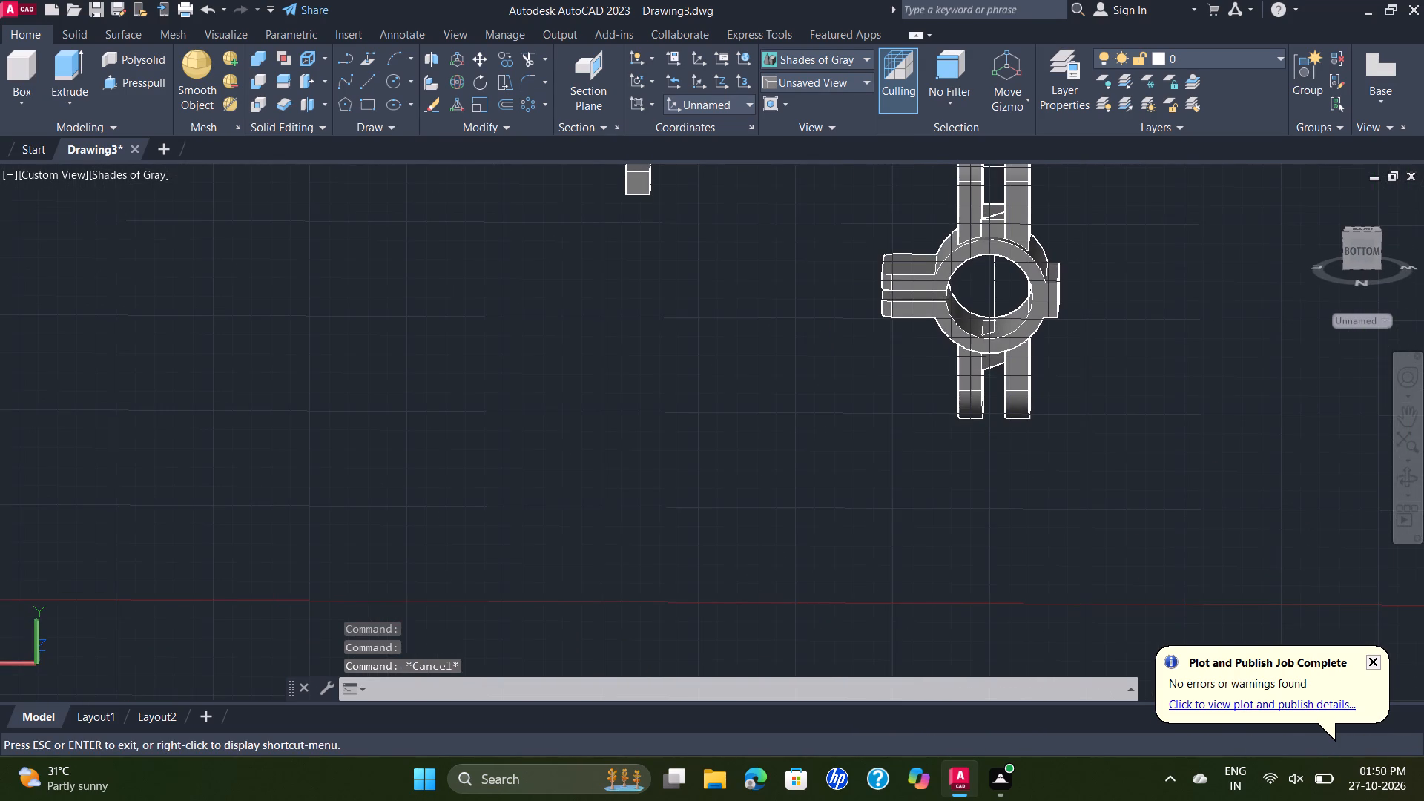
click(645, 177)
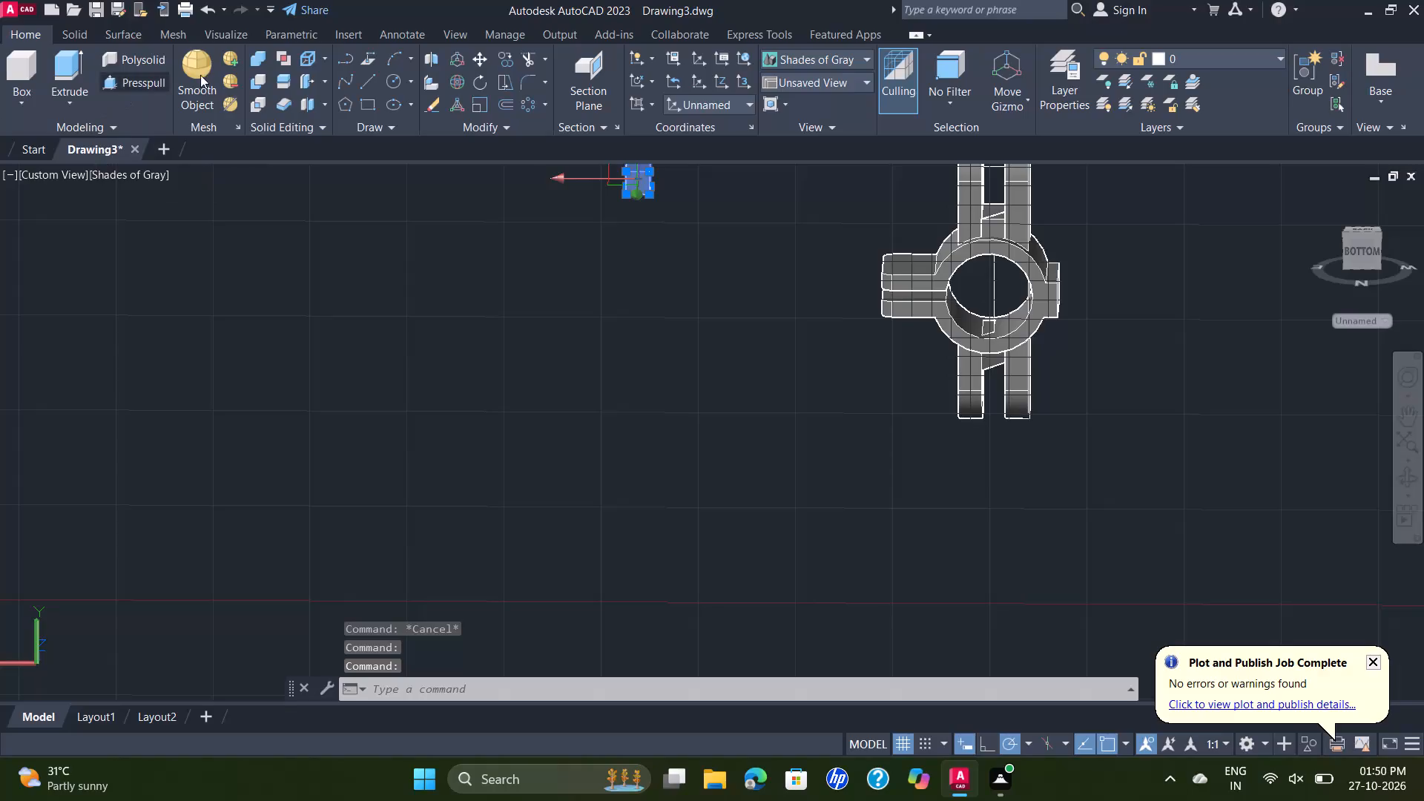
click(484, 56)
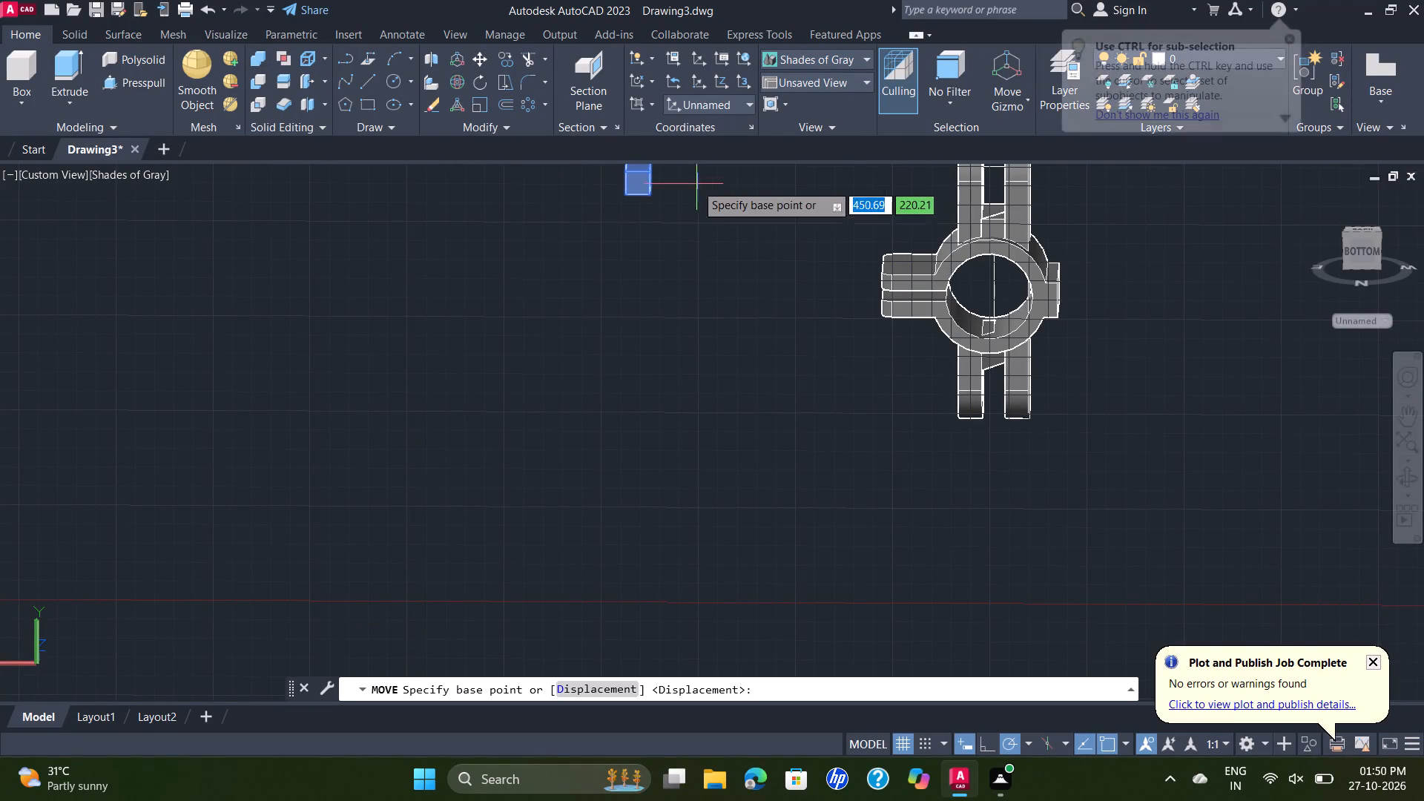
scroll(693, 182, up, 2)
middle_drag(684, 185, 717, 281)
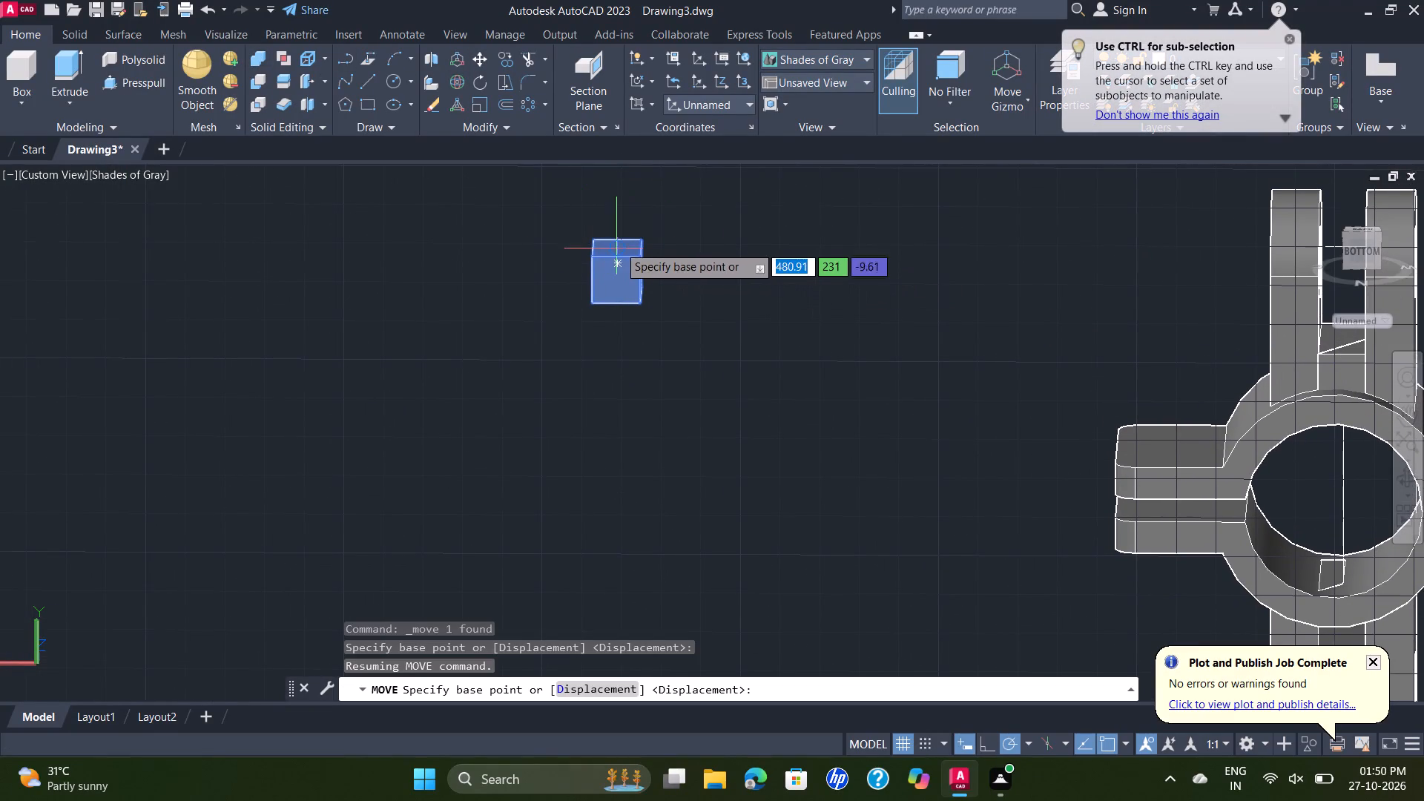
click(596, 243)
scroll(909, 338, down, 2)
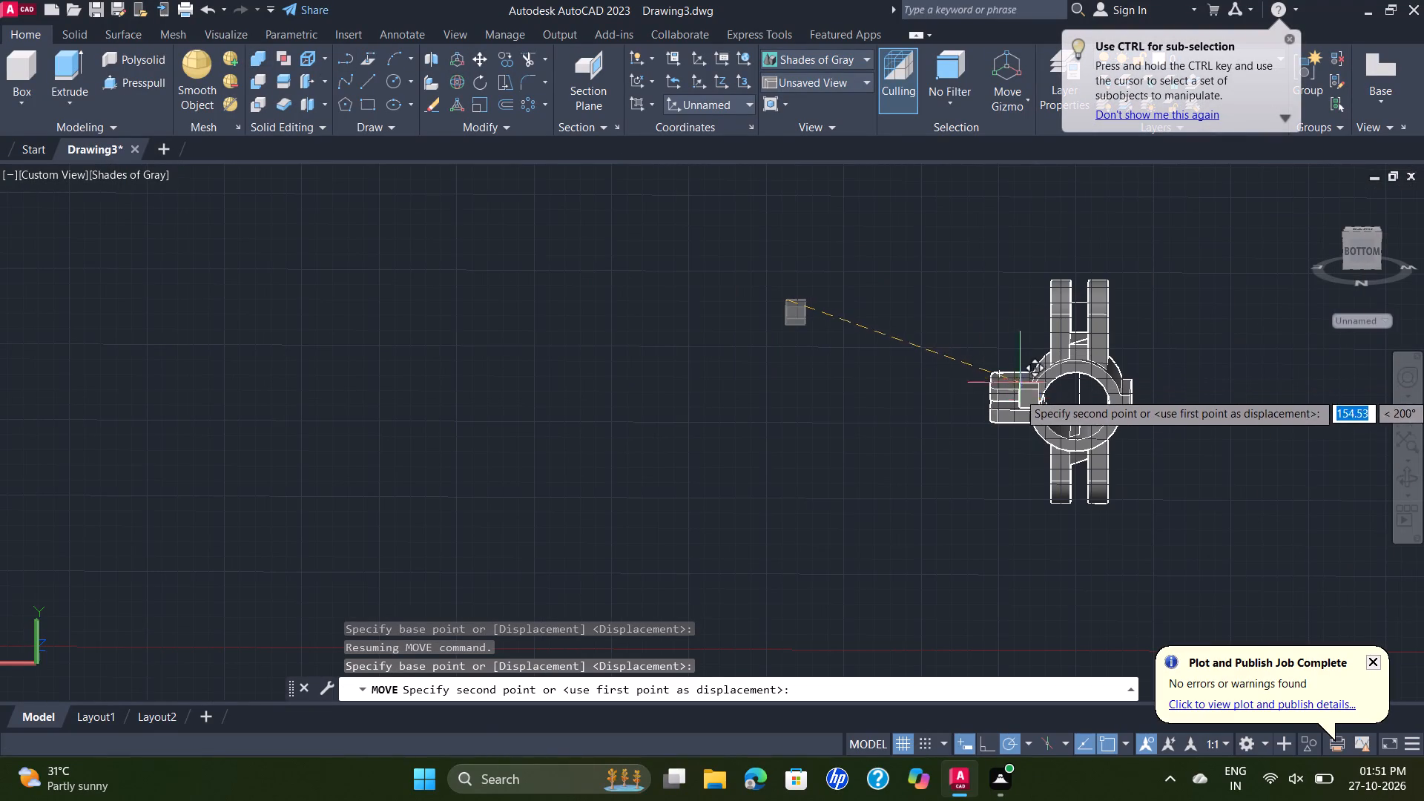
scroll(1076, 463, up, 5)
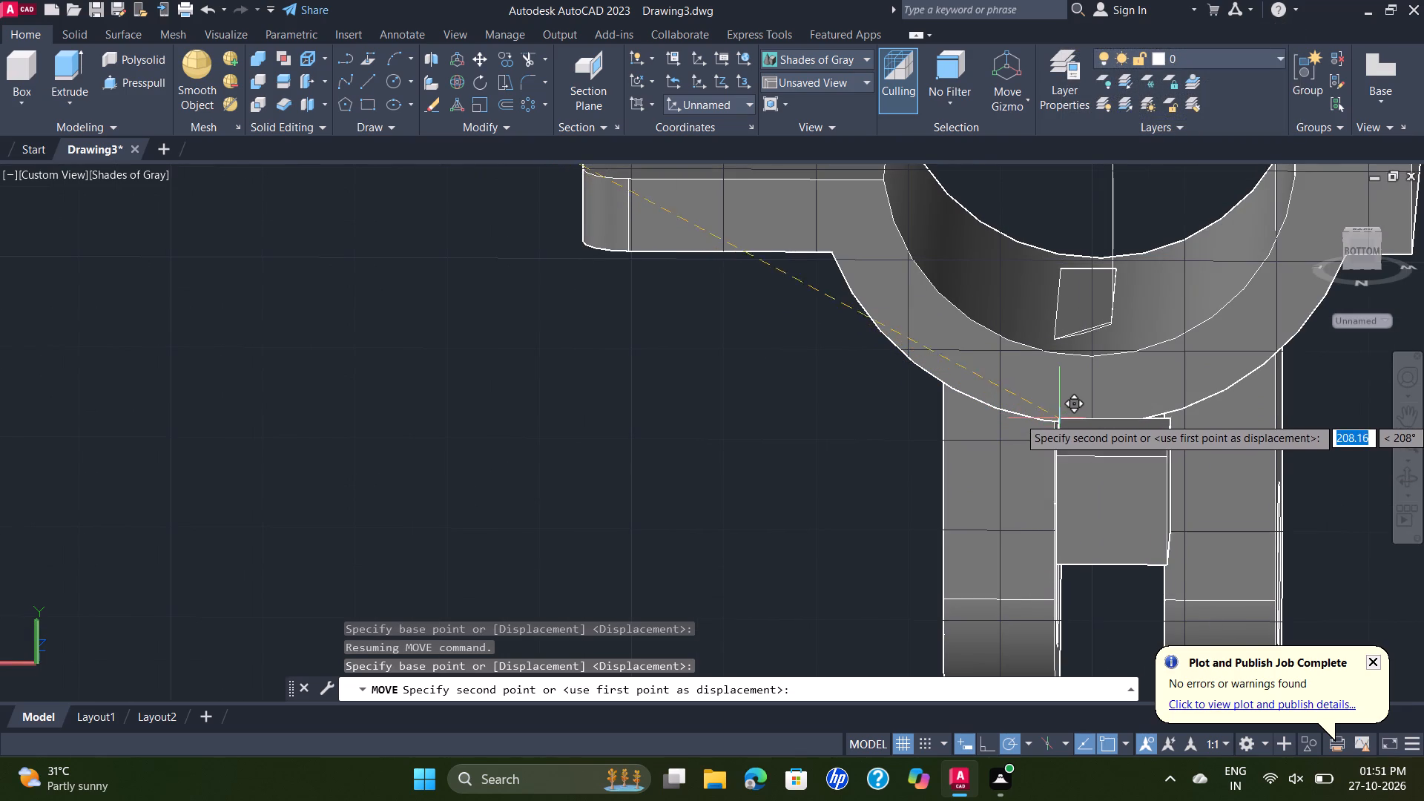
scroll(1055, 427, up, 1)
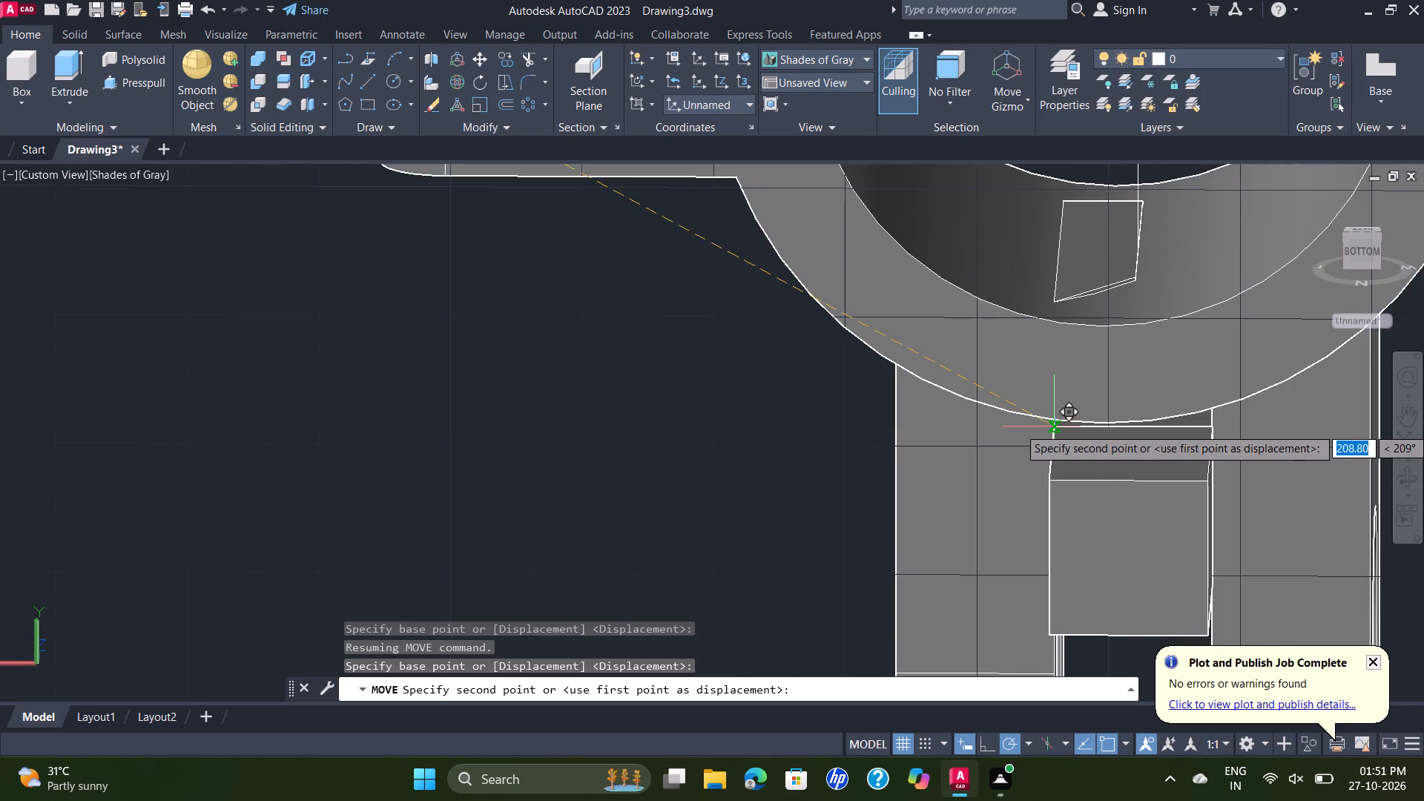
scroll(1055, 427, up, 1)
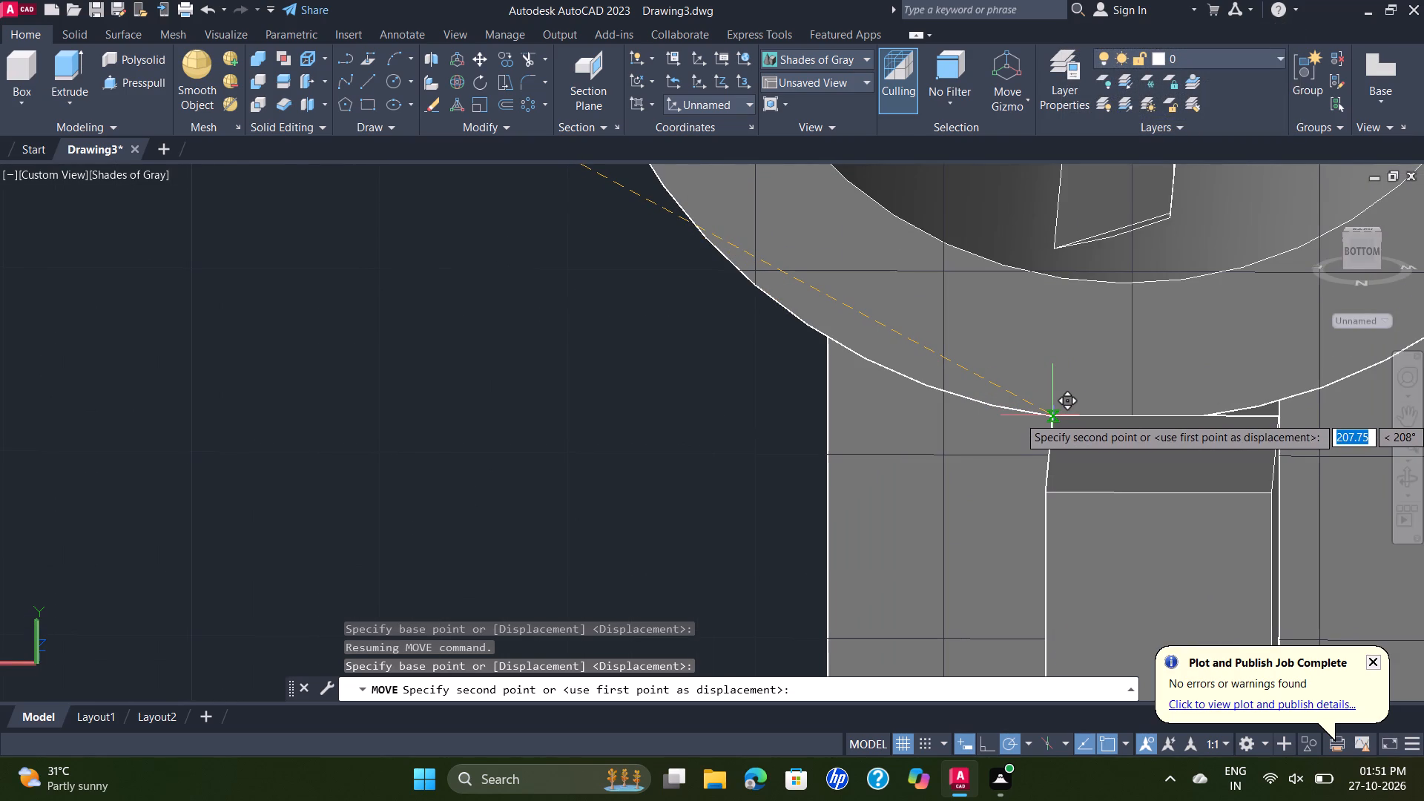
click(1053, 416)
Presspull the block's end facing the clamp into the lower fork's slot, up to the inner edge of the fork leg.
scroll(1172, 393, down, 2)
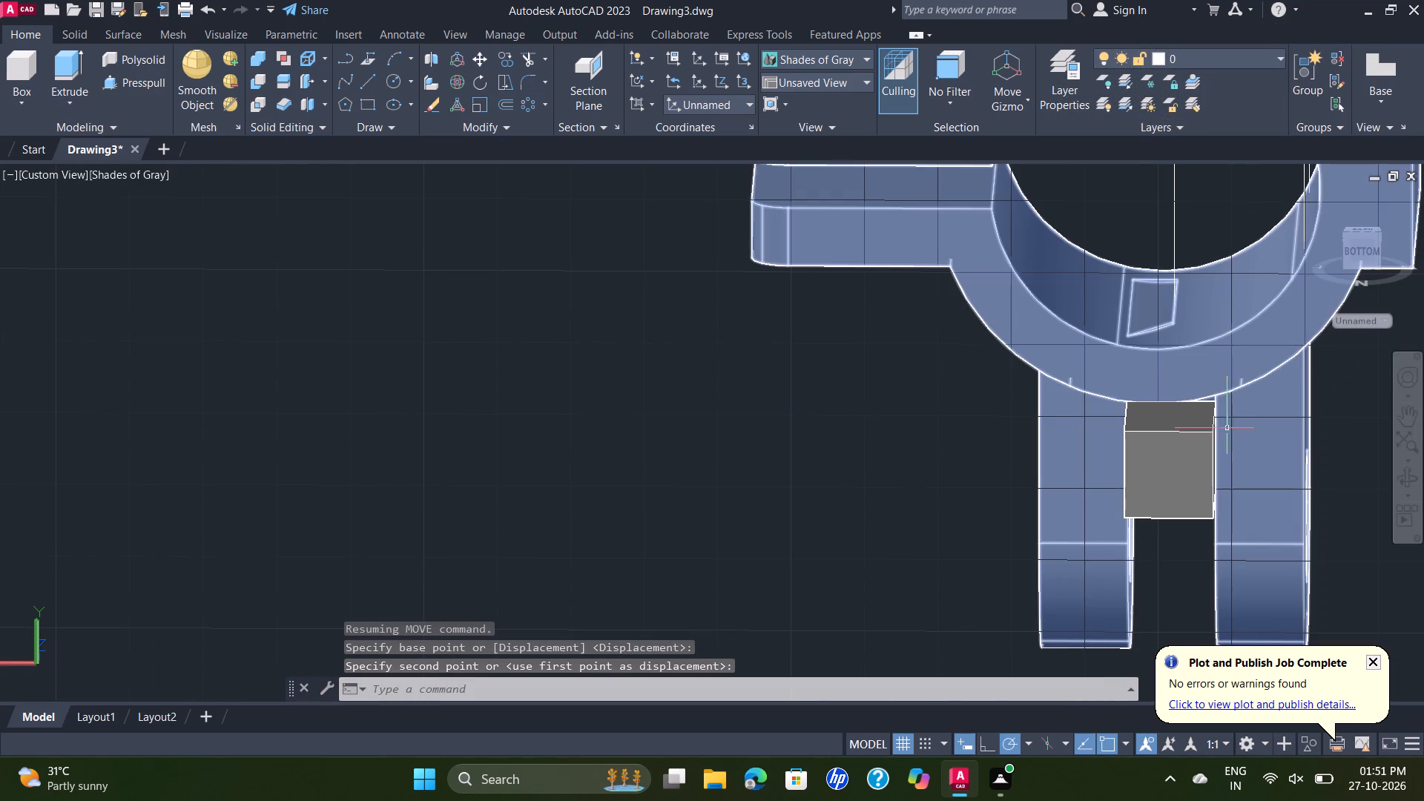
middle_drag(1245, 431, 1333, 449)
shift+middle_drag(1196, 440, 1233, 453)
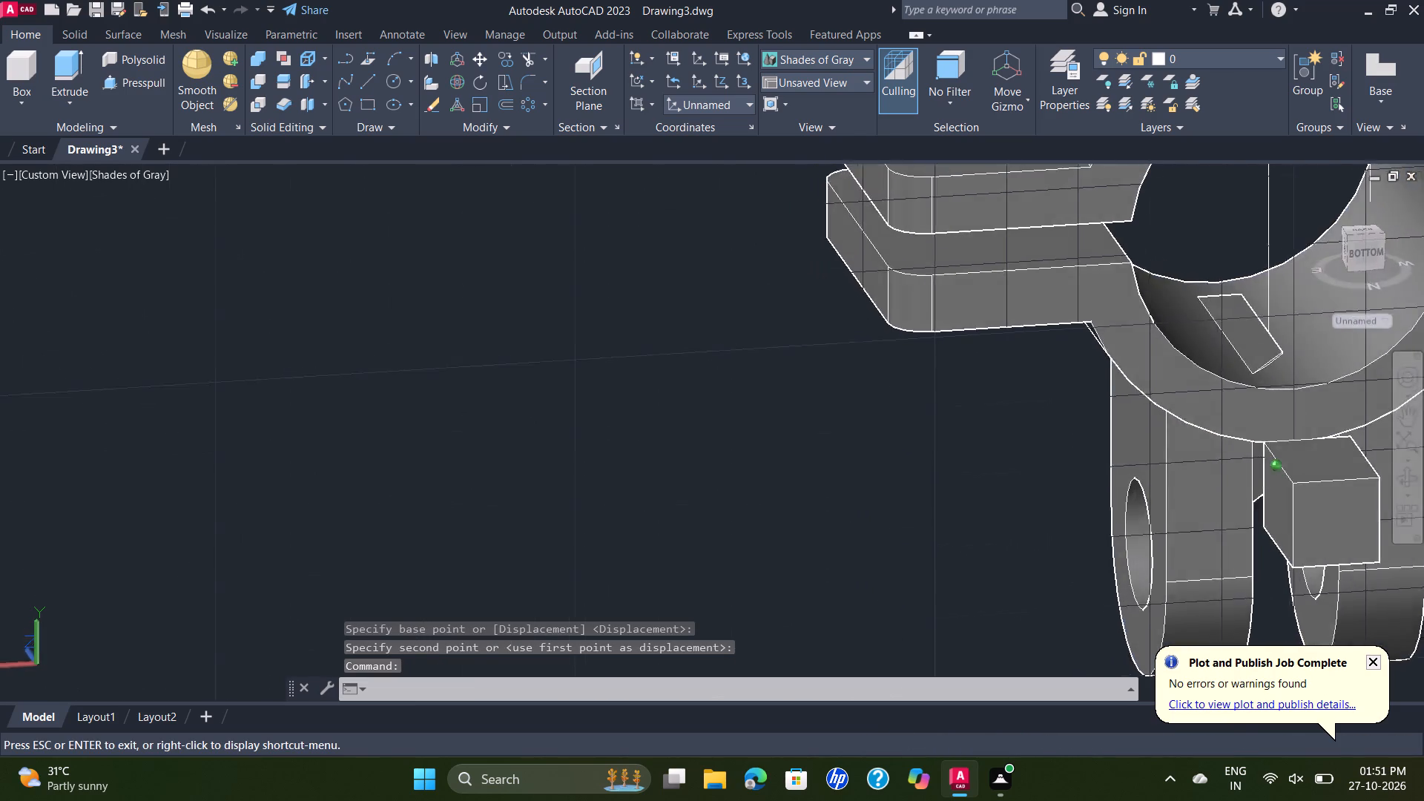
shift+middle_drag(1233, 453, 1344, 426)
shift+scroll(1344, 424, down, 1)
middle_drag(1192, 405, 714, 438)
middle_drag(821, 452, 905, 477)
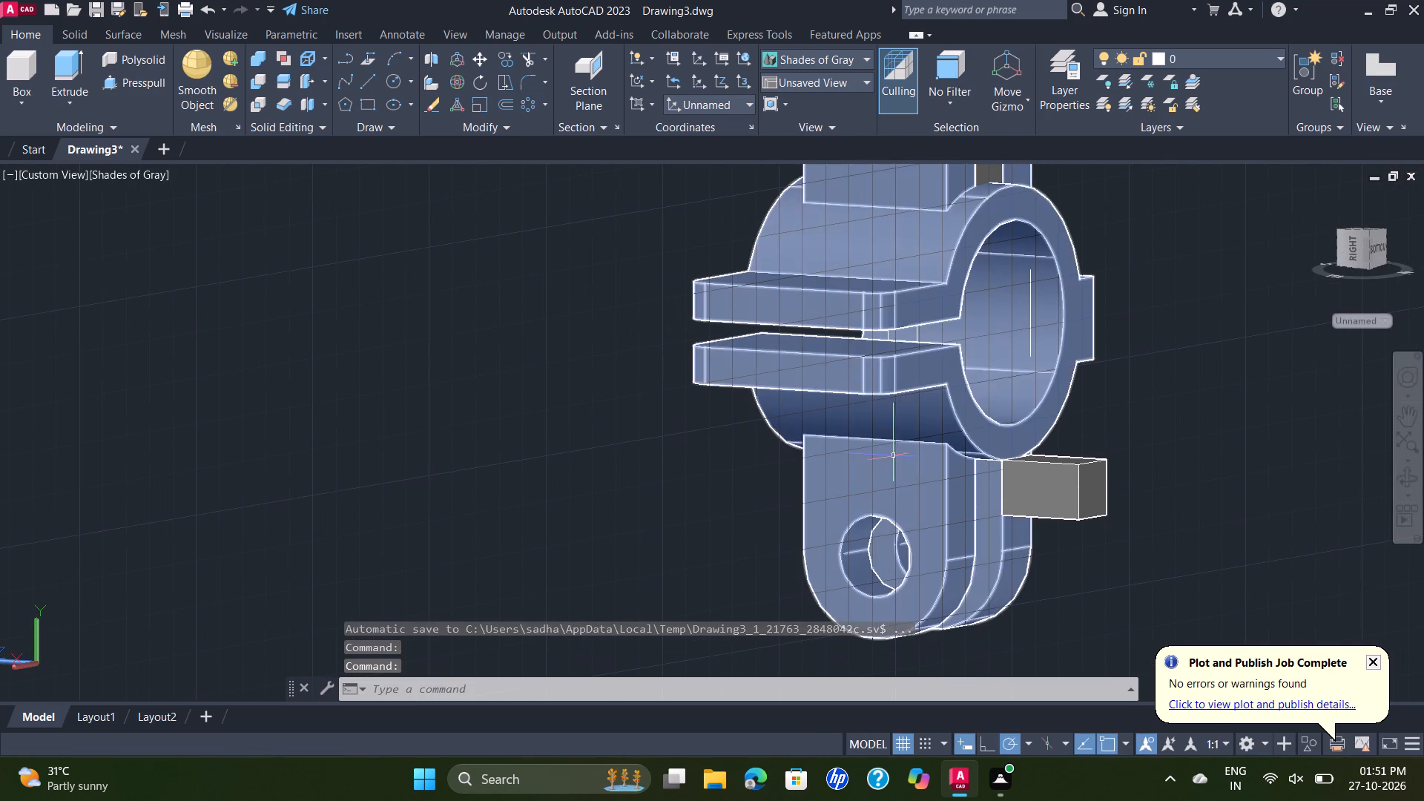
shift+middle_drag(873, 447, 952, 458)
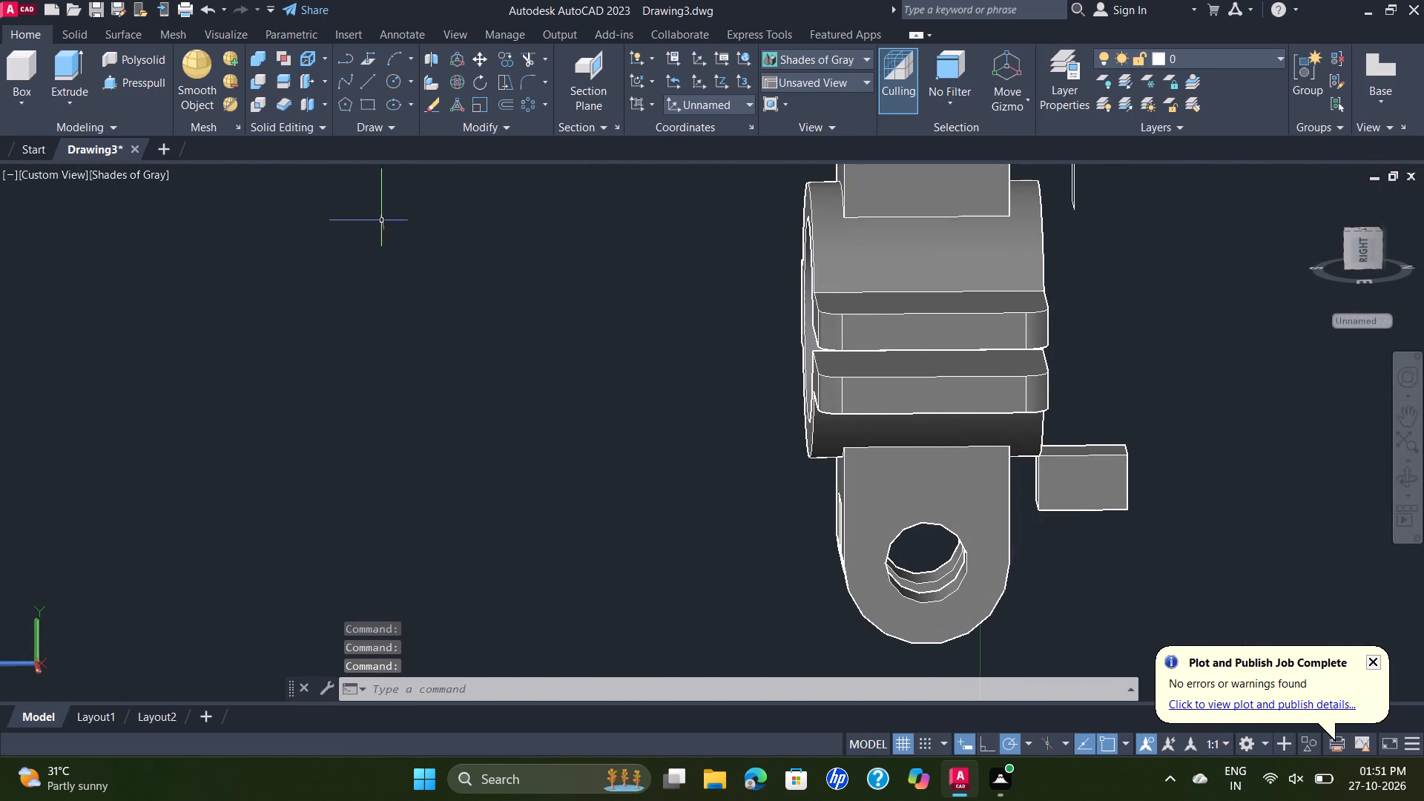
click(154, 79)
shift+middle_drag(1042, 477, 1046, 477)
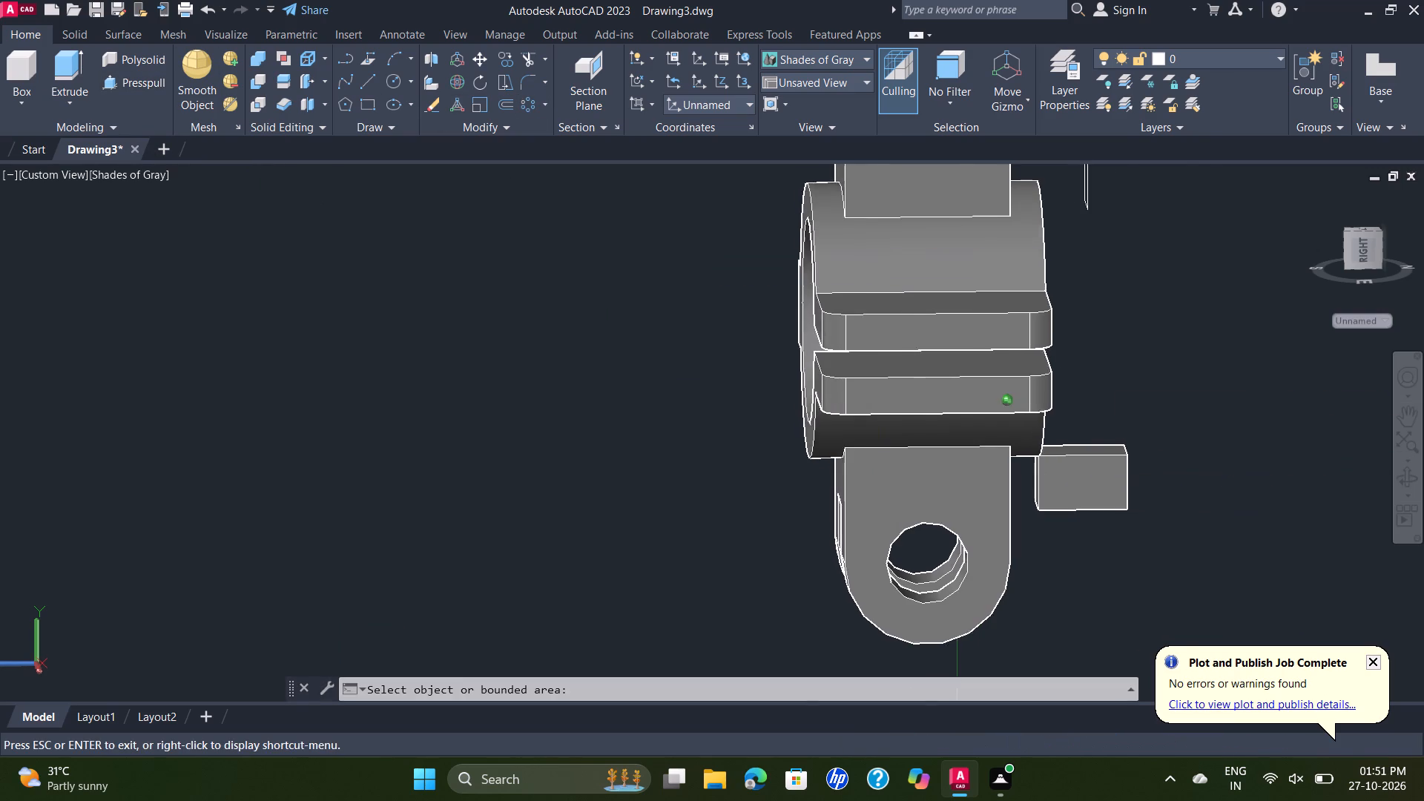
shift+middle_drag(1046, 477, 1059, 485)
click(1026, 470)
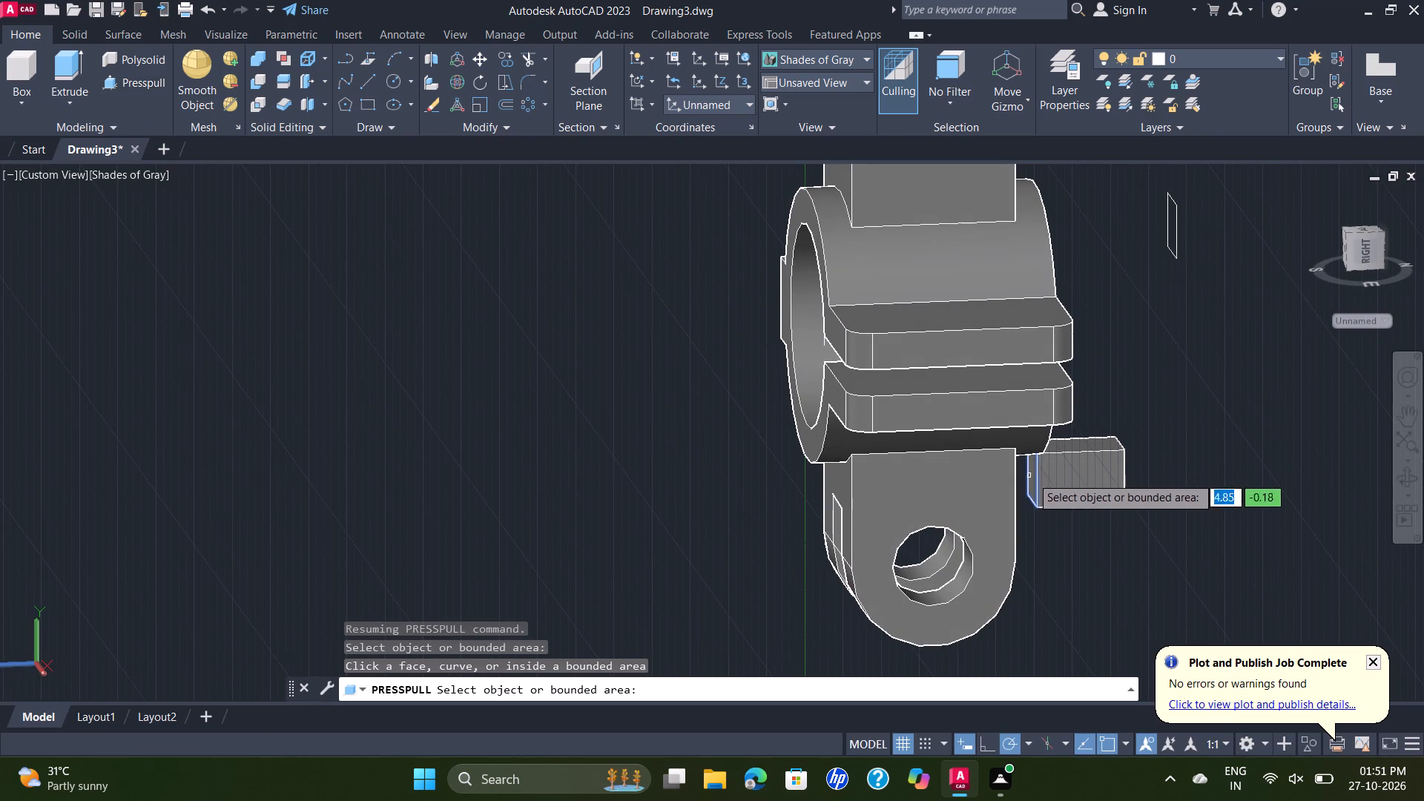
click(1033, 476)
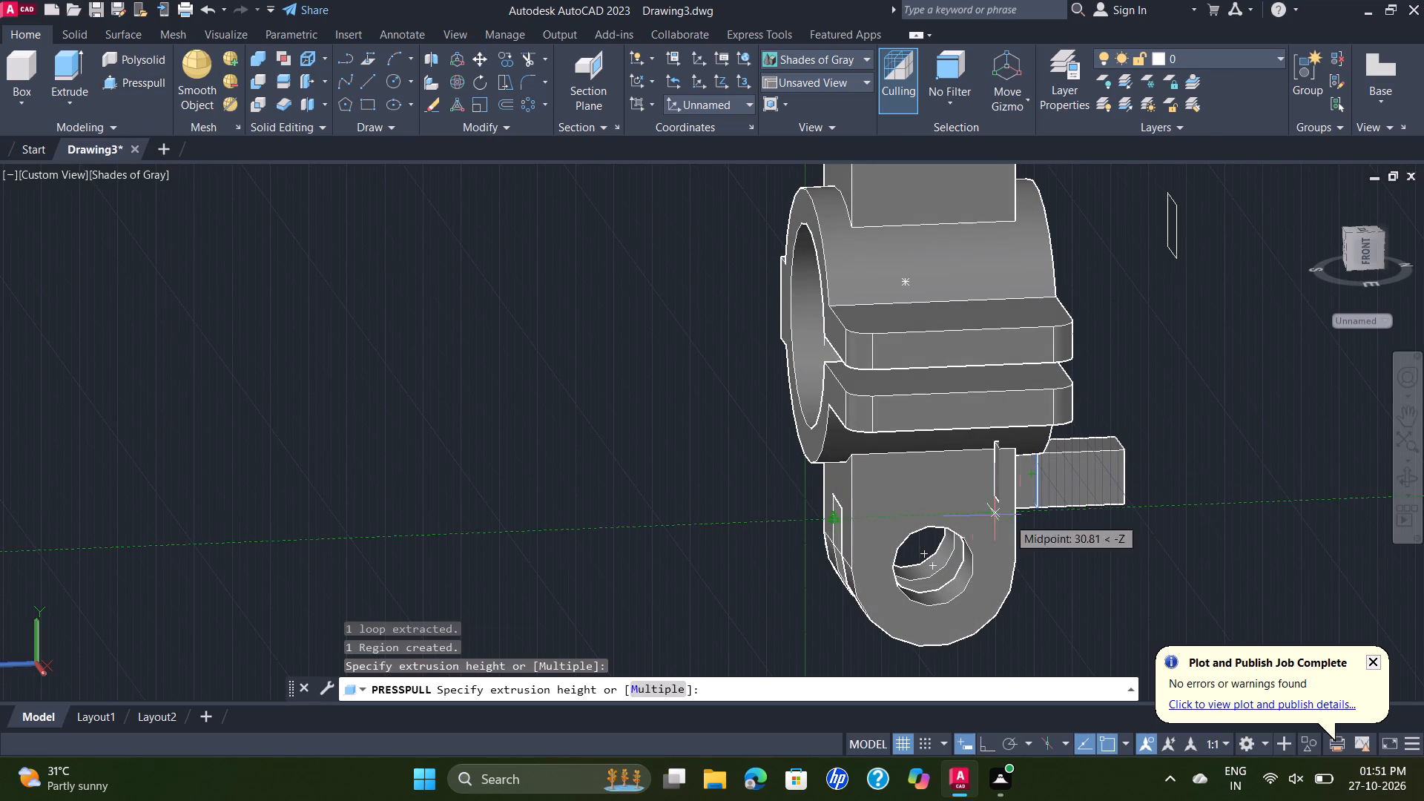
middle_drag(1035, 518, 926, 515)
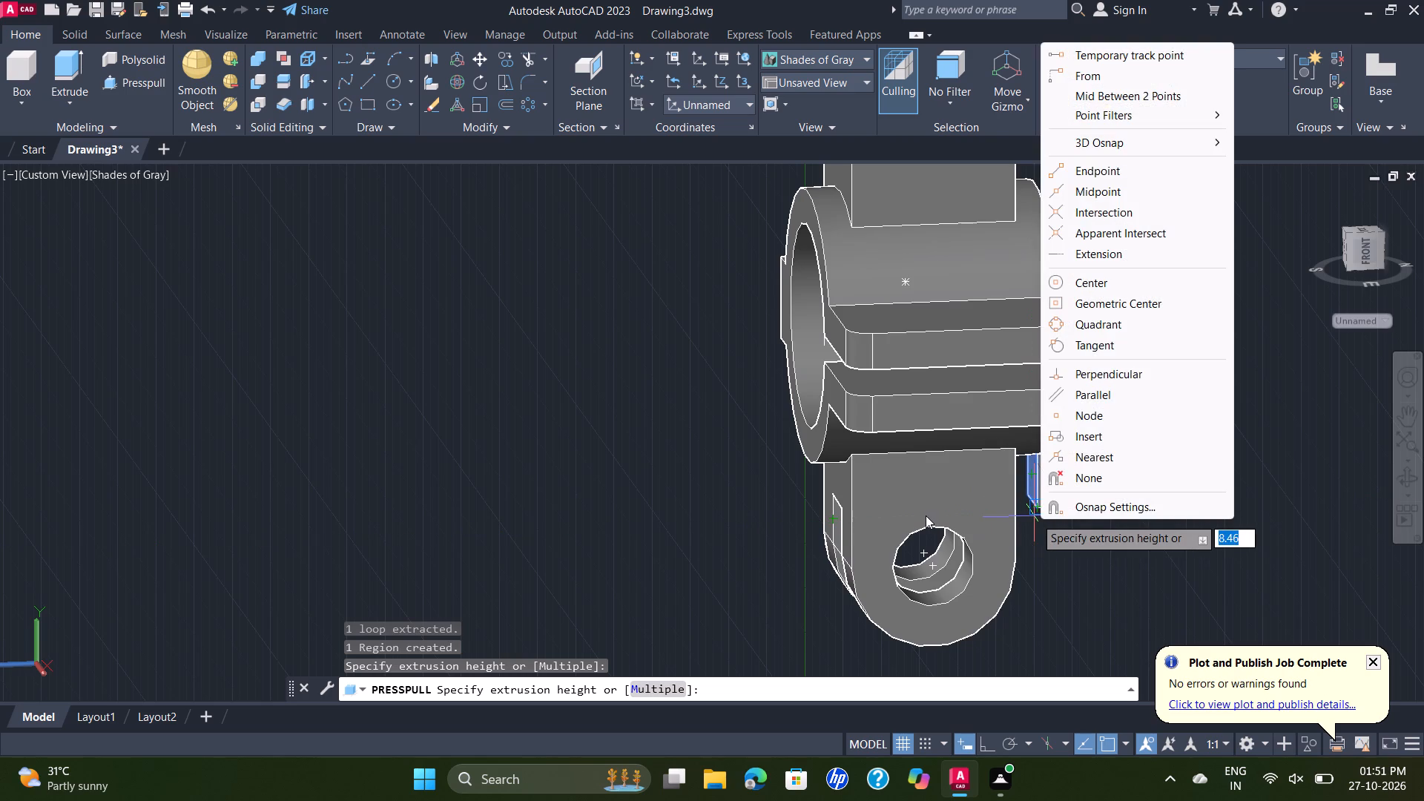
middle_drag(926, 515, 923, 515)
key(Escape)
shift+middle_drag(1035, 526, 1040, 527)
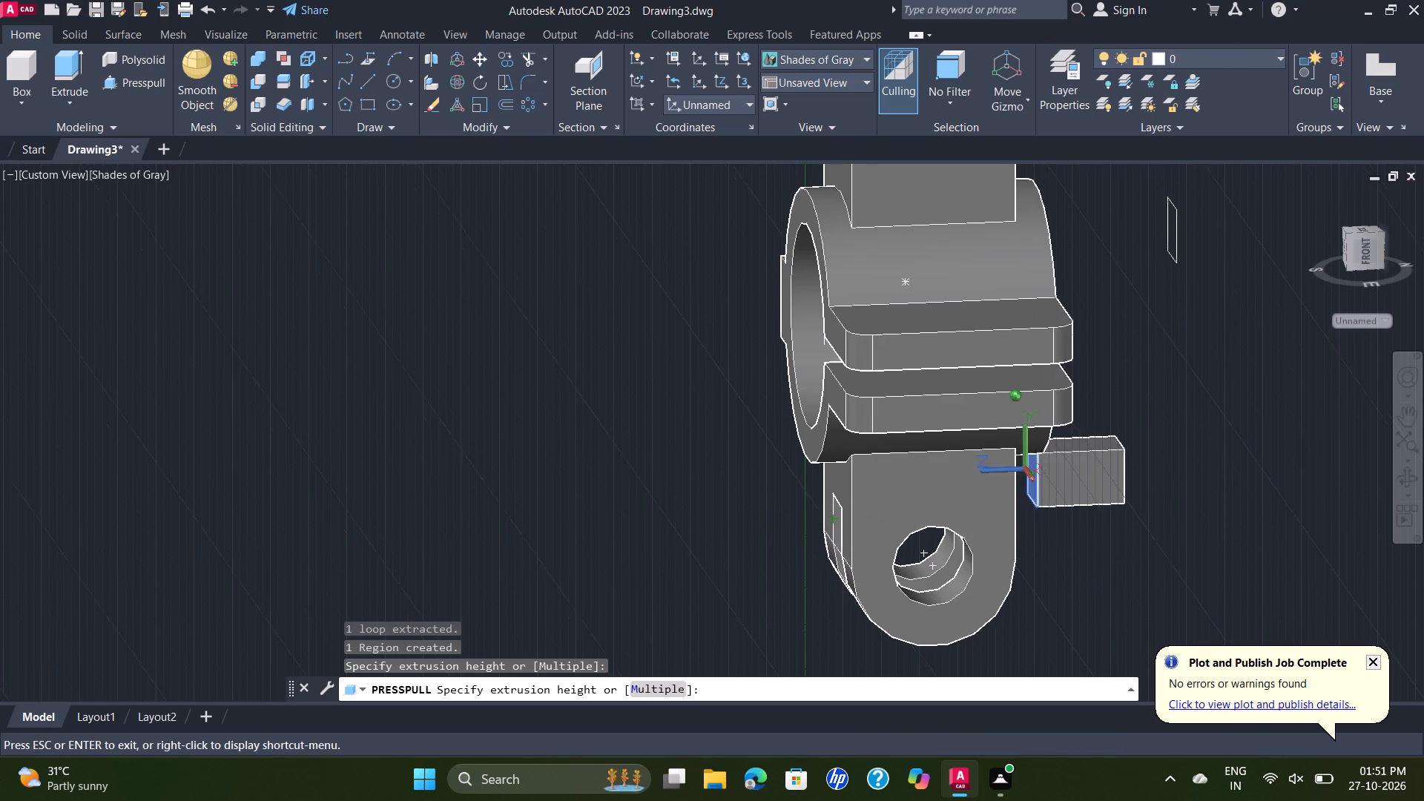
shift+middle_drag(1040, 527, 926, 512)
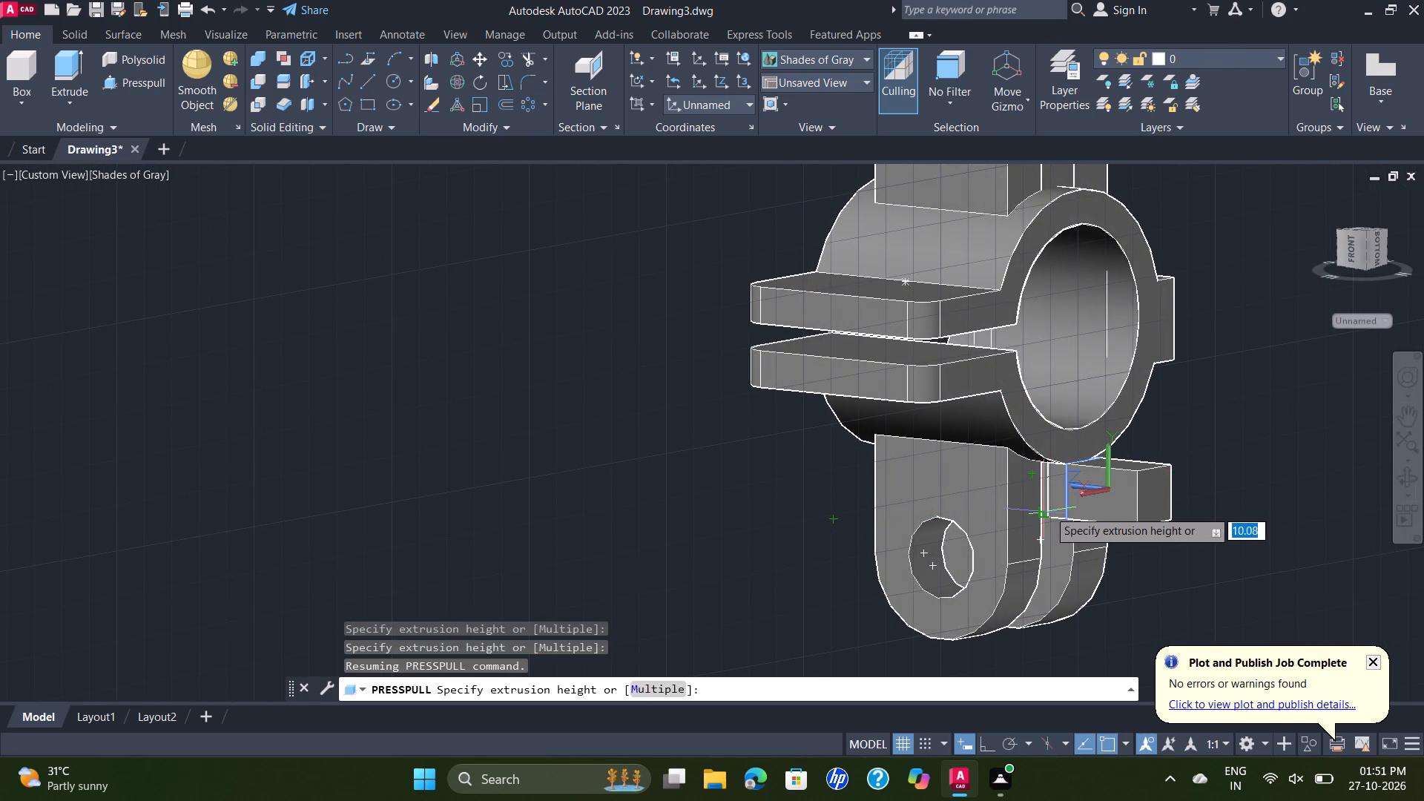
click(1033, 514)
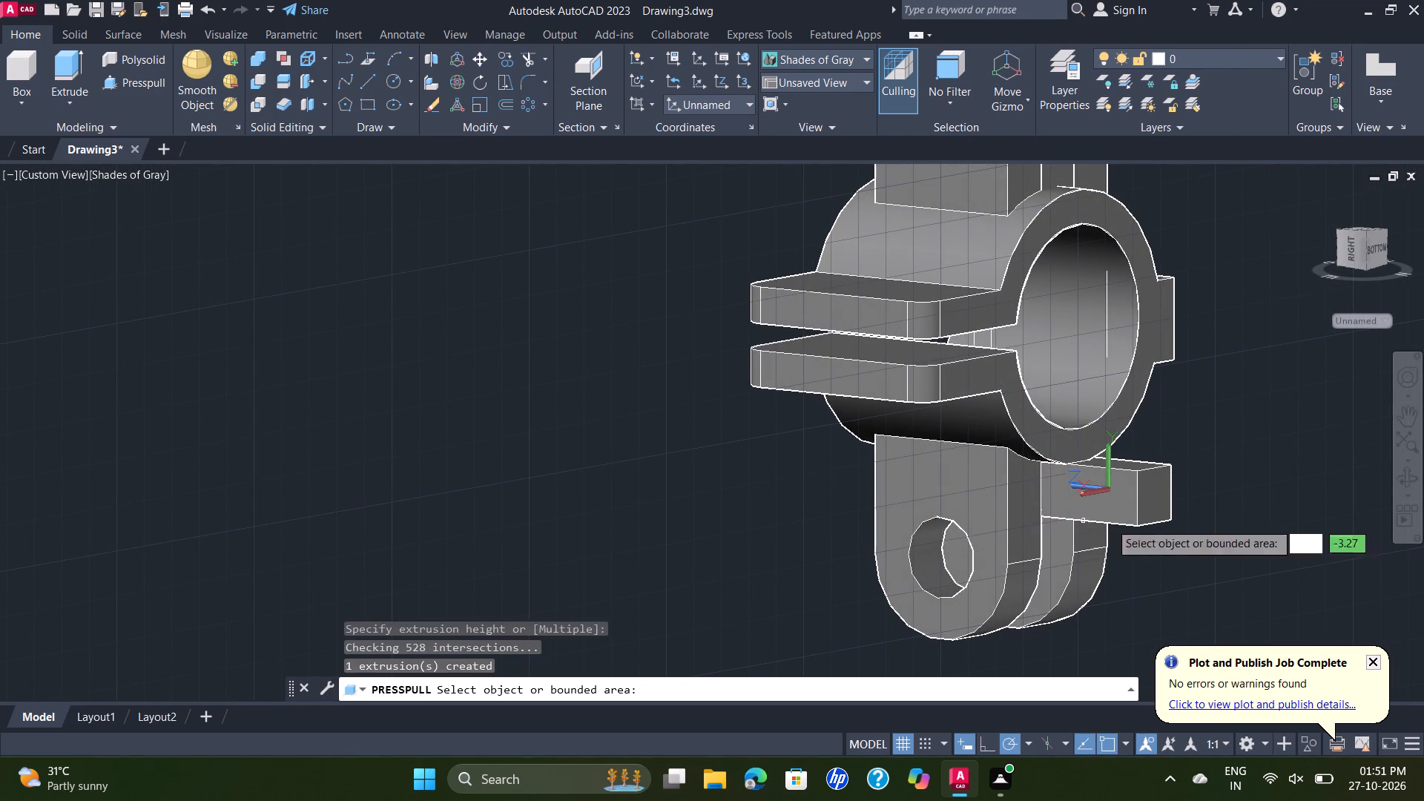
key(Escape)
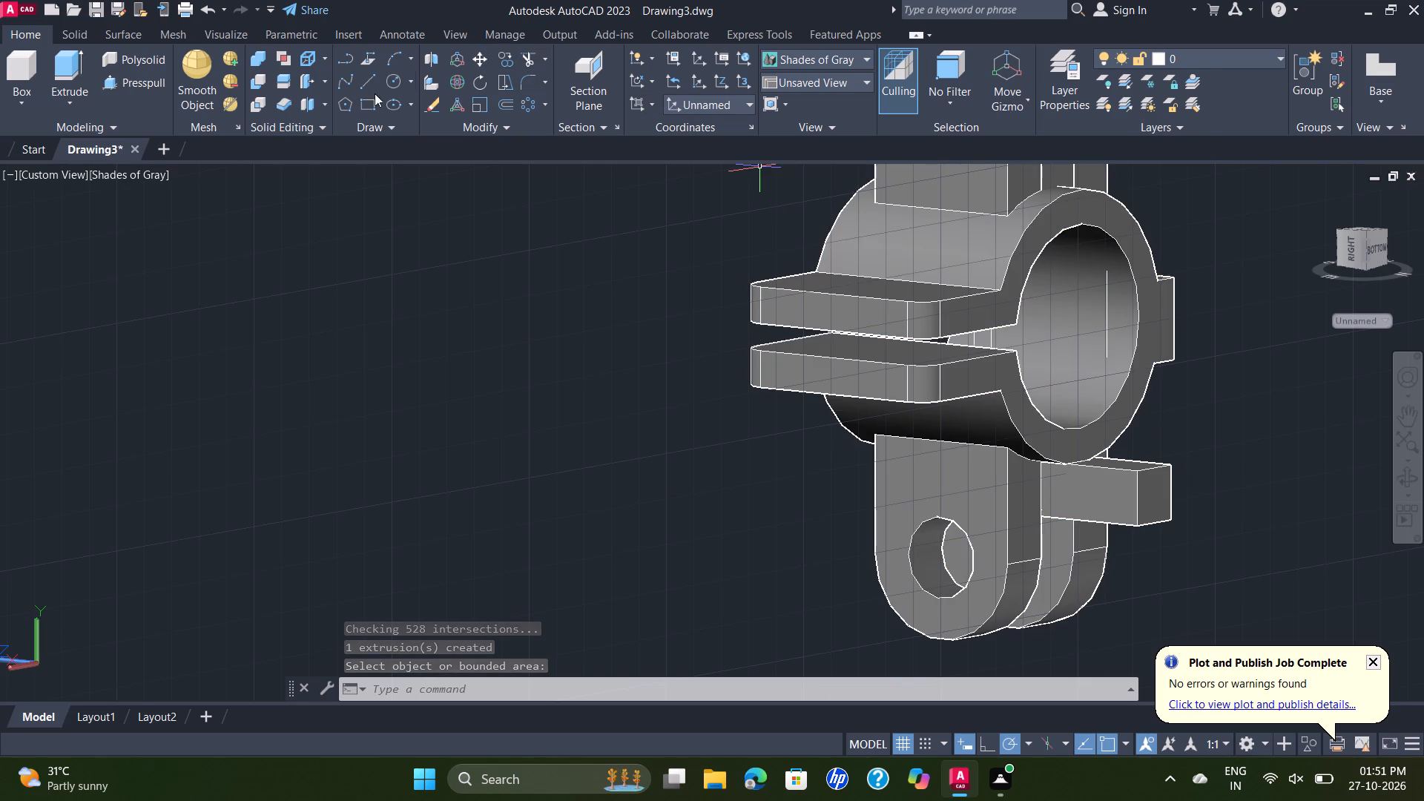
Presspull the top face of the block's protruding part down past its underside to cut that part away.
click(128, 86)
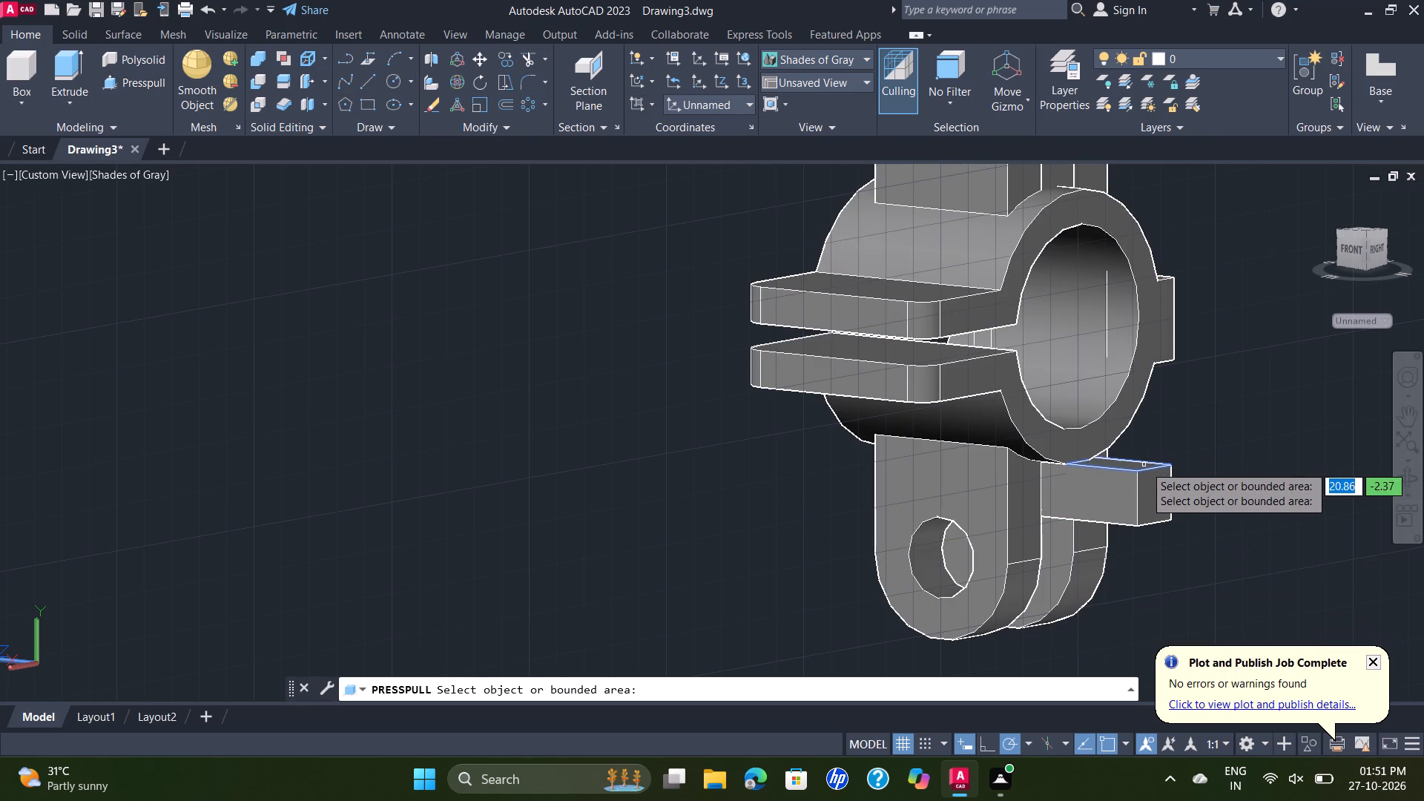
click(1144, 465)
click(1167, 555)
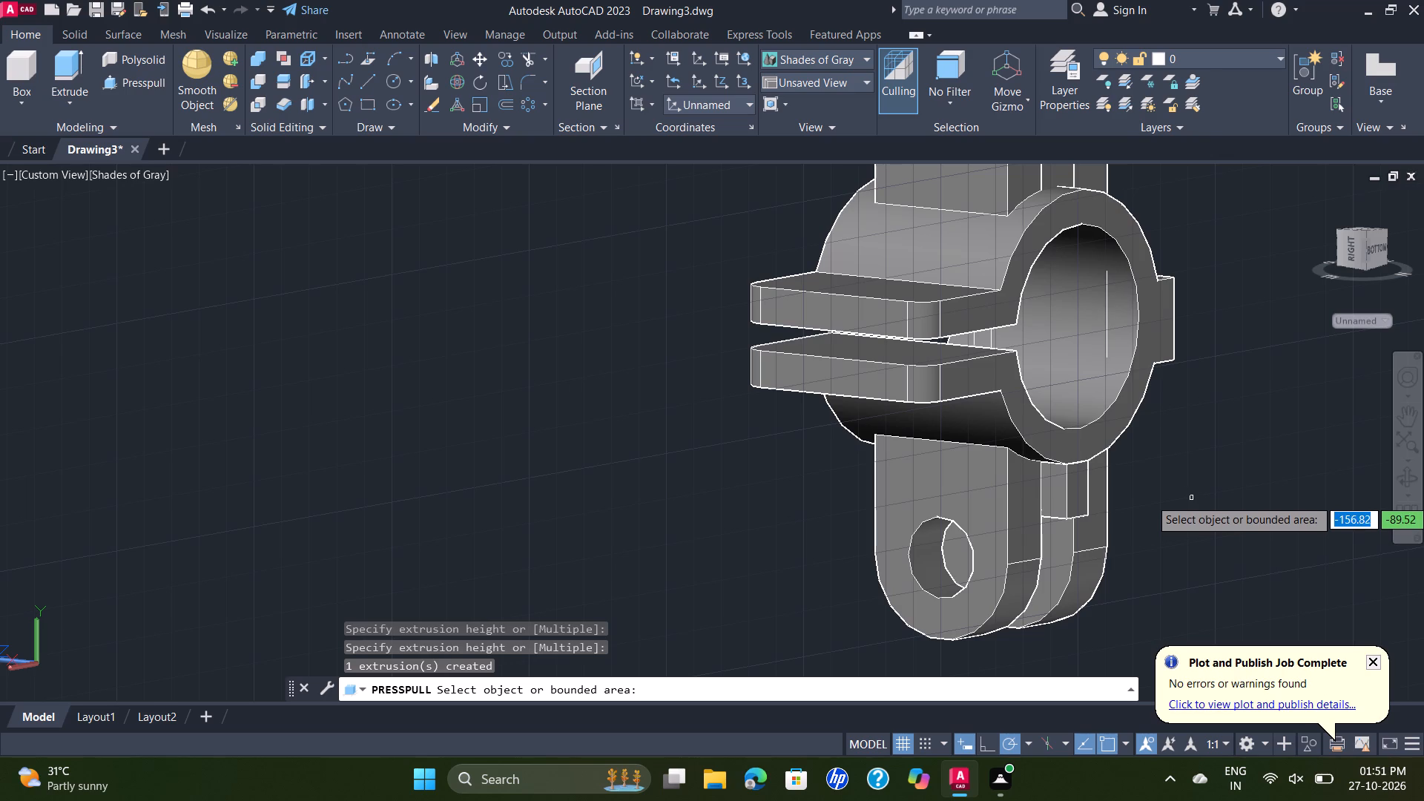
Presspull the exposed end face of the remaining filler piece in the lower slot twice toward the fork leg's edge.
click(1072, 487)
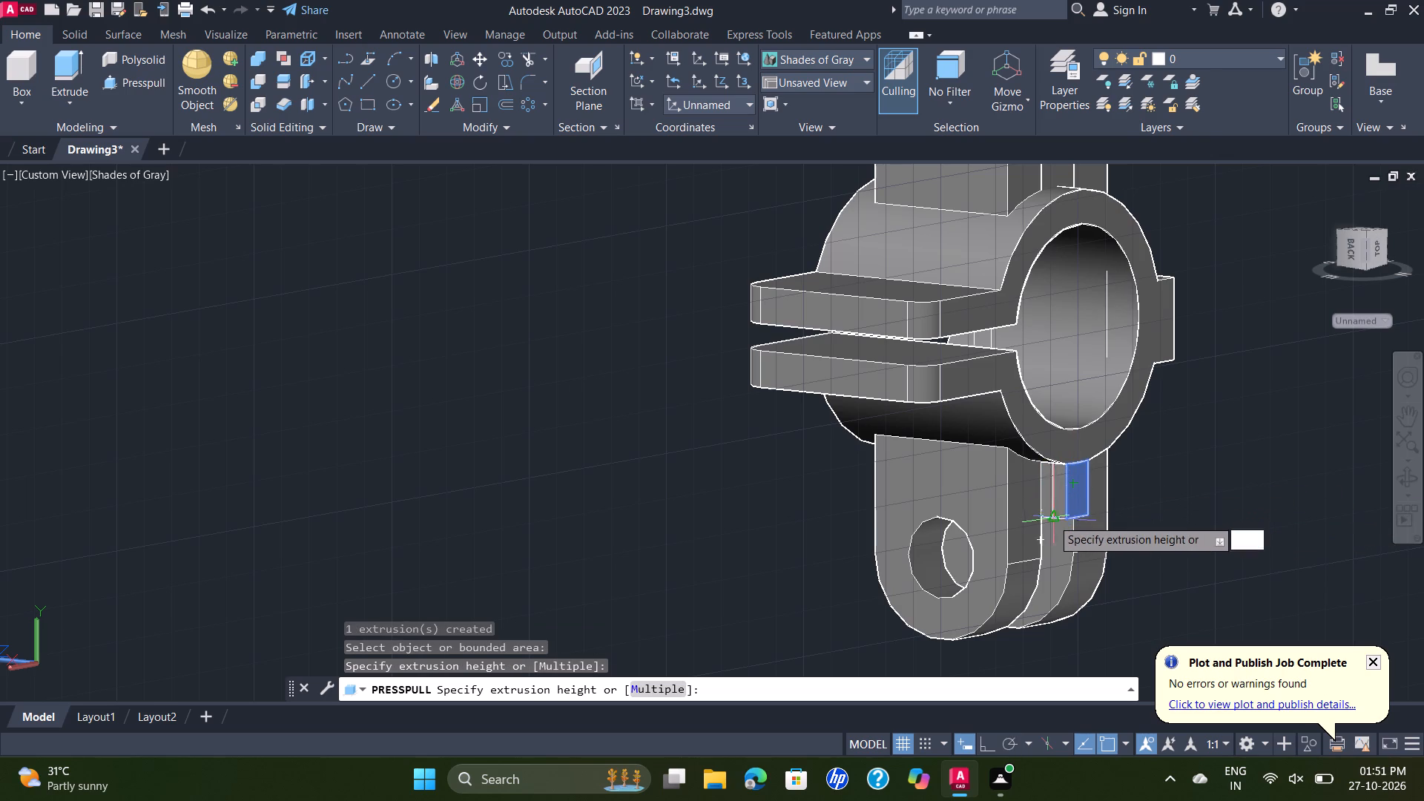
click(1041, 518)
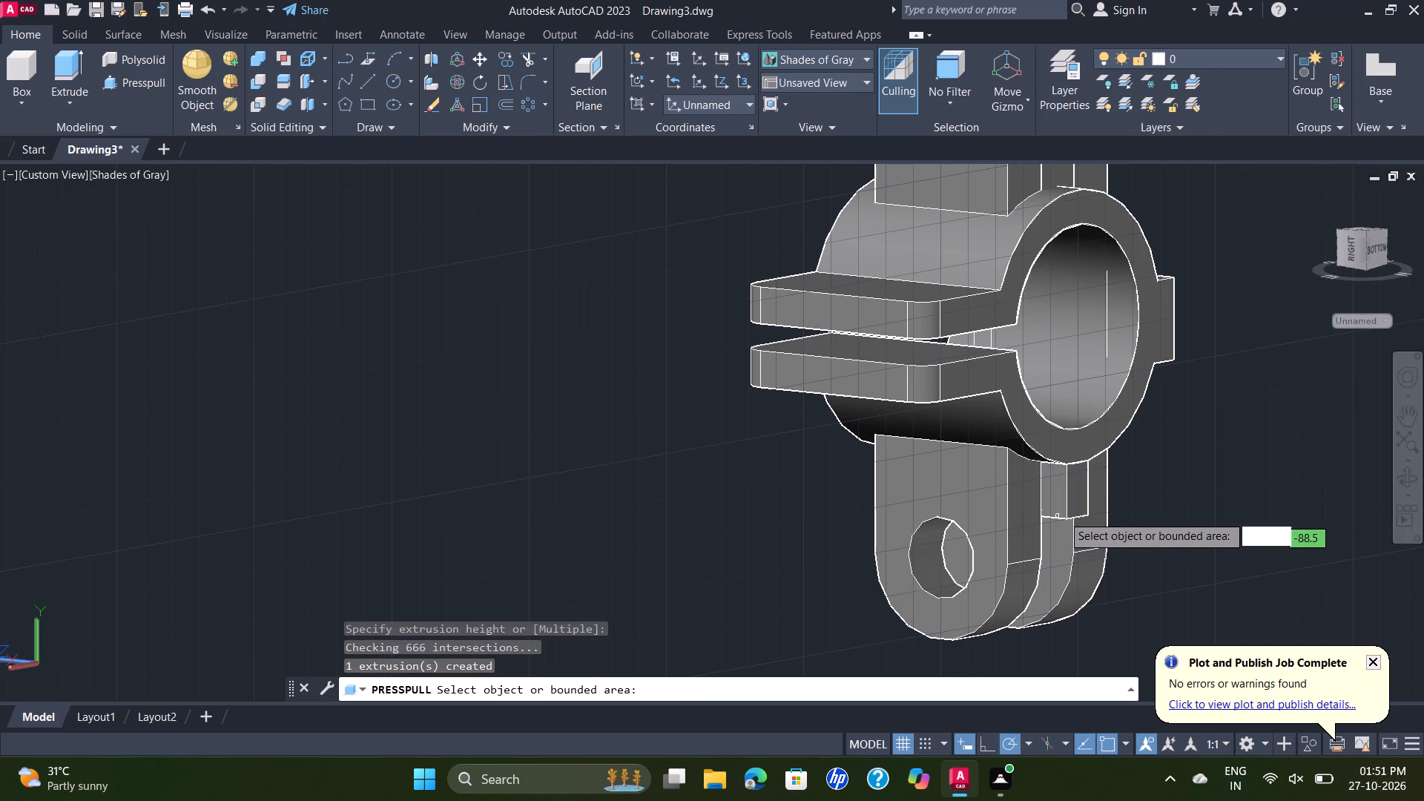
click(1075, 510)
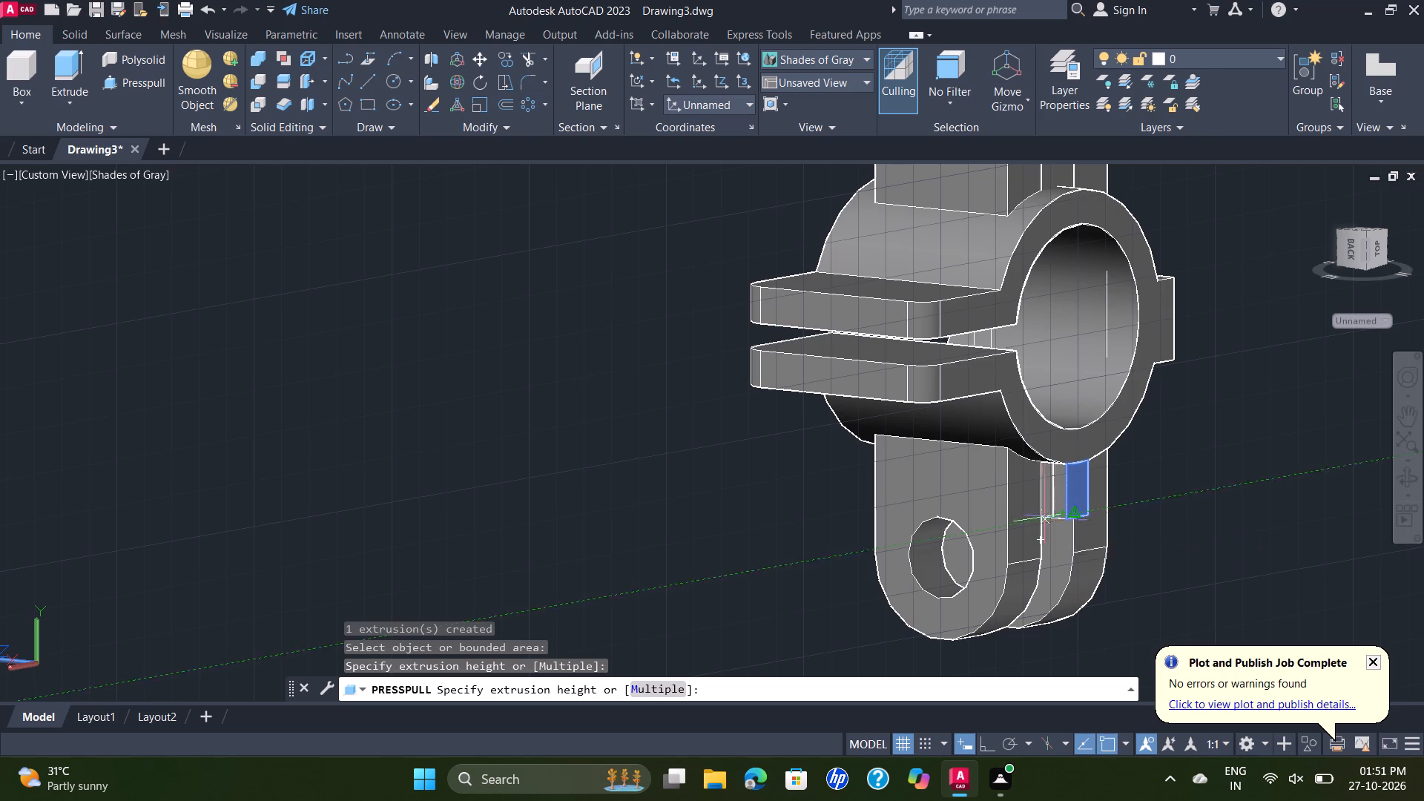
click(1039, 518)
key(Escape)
Delete the remaining filler piece from the lower fork's slot.
middle_drag(1187, 465, 1184, 504)
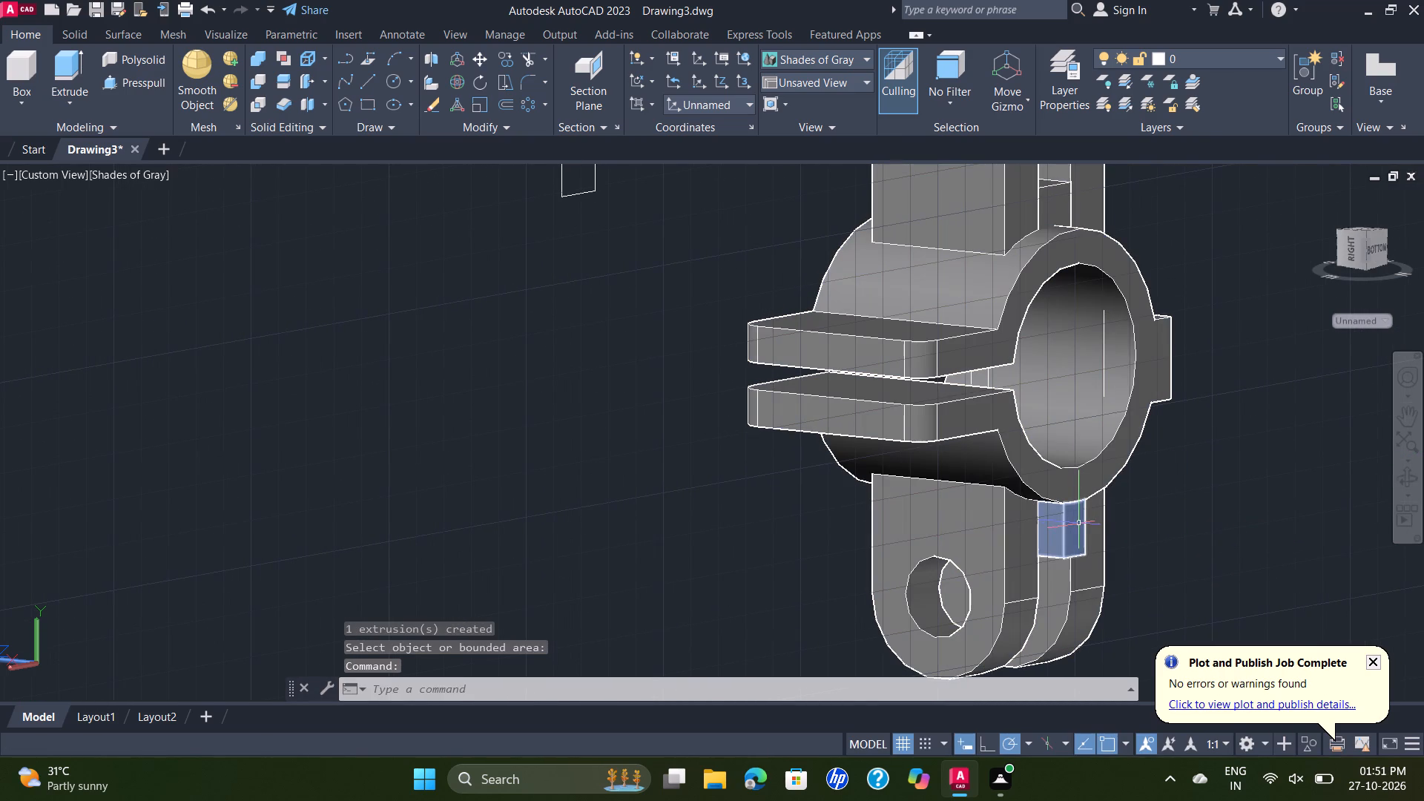
click(1079, 523)
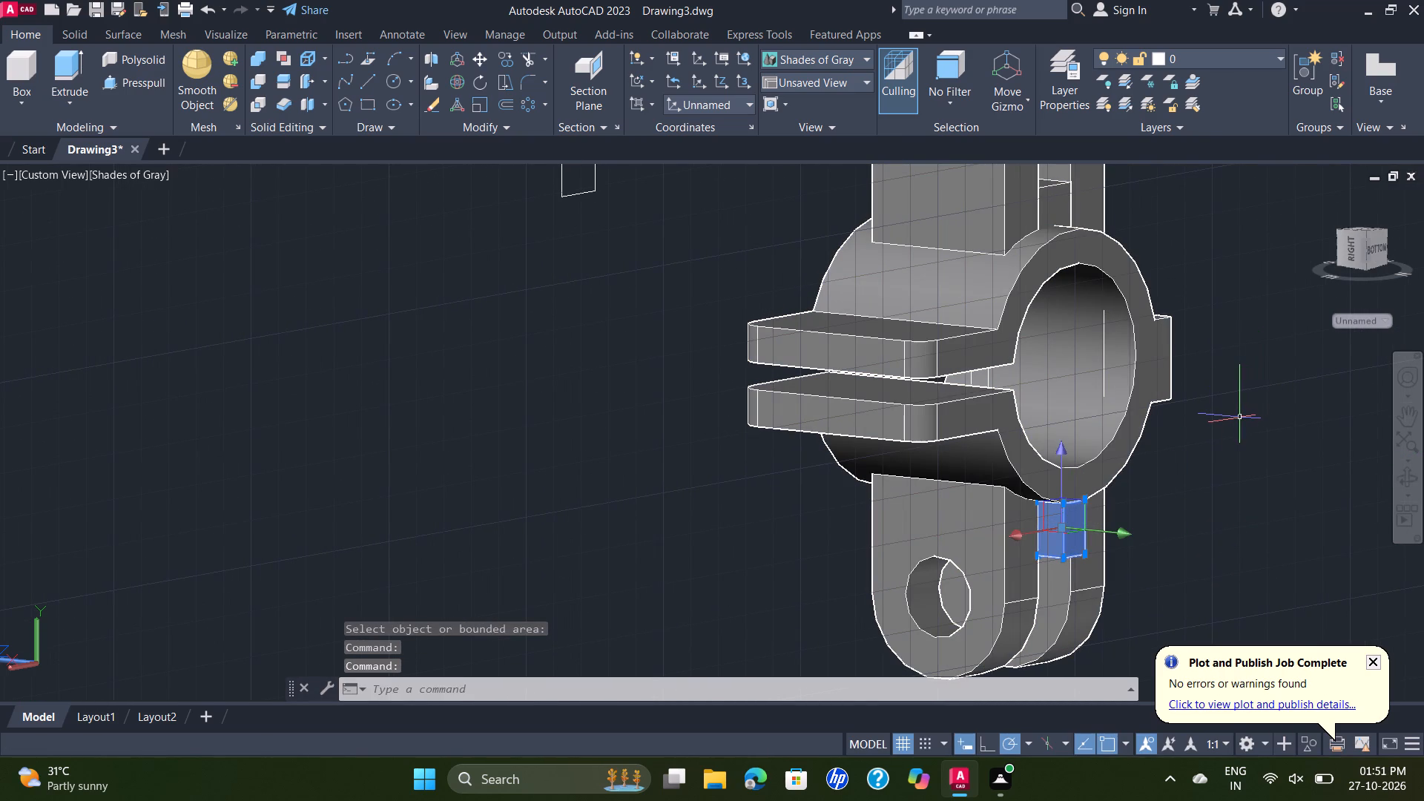
key(Delete)
shift+middle_drag(1220, 487, 1227, 487)
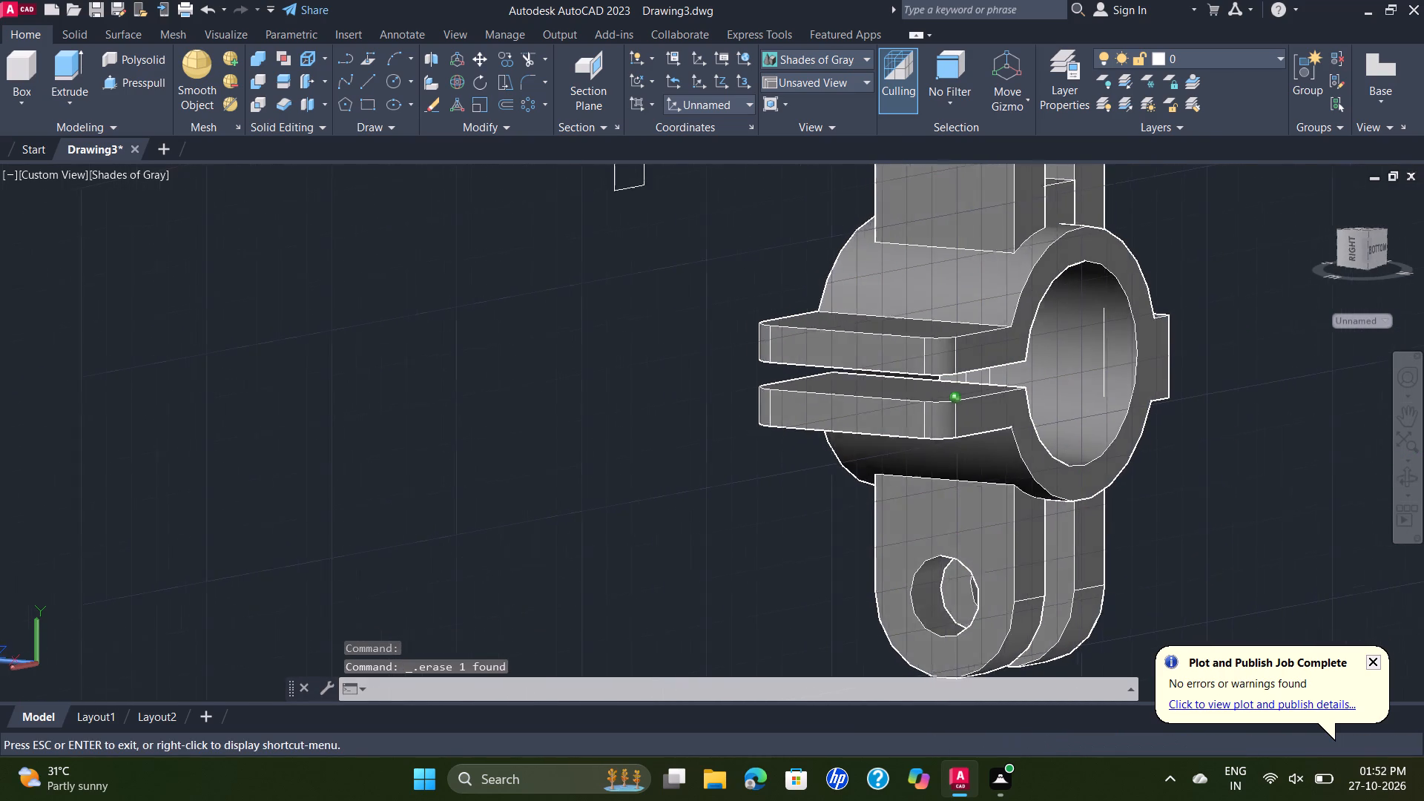
shift+middle_drag(1227, 487, 1092, 472)
shift+middle_drag(1092, 474, 1090, 474)
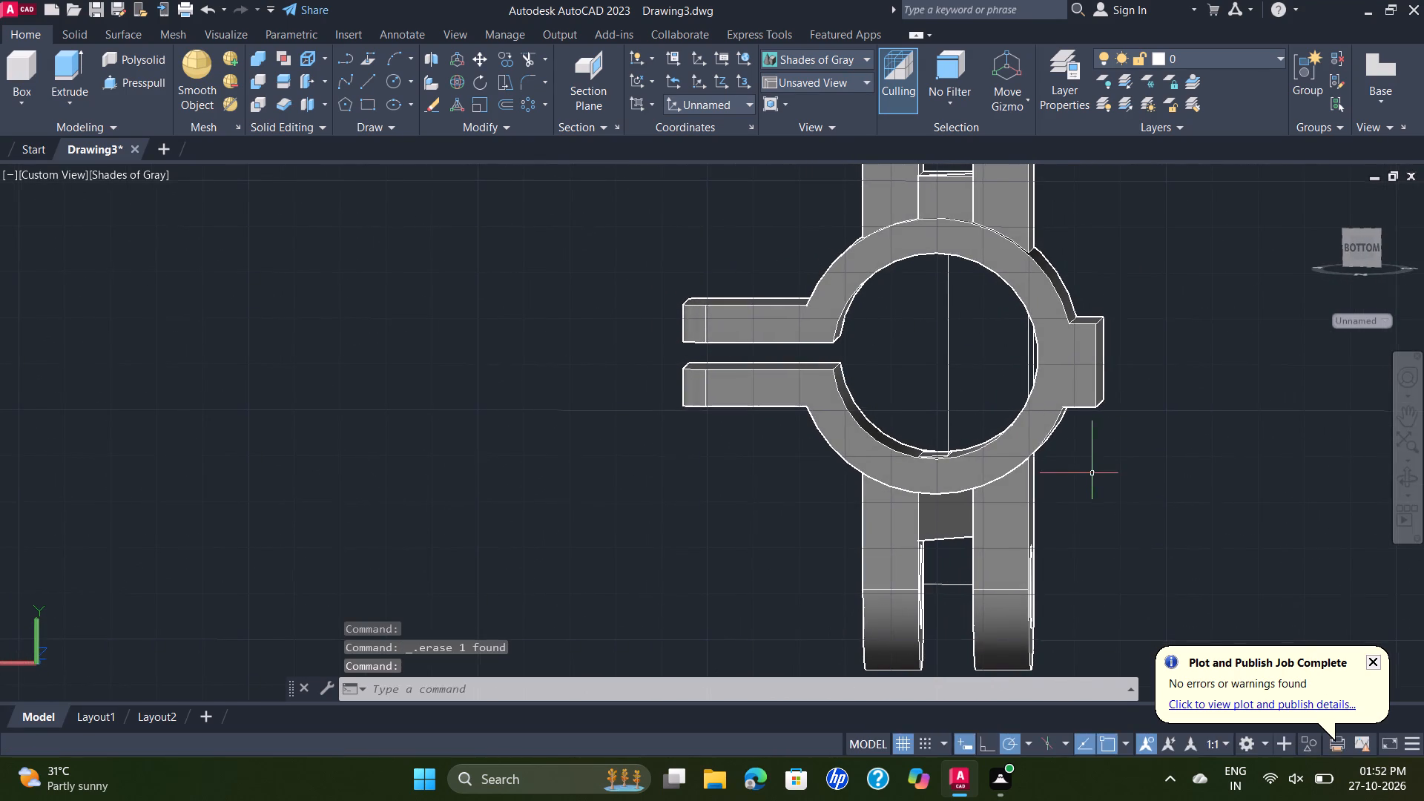
Draw two separate lines from the two inner corners of the lower fork's slot up to the ring's outer edge.
shift+middle_drag(1090, 474, 1423, 476)
shift+middle_drag(1191, 510, 1199, 510)
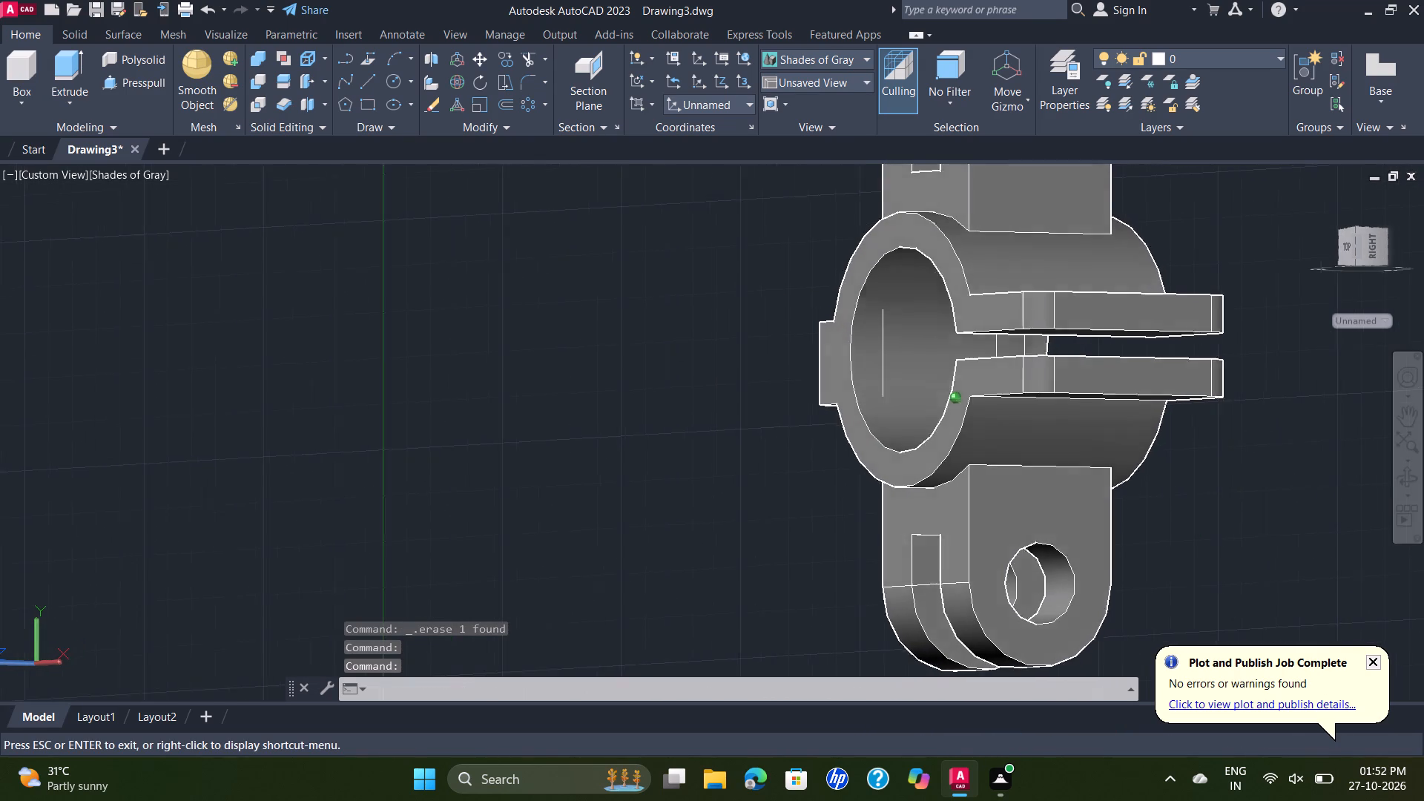
shift+middle_drag(1199, 510, 1331, 516)
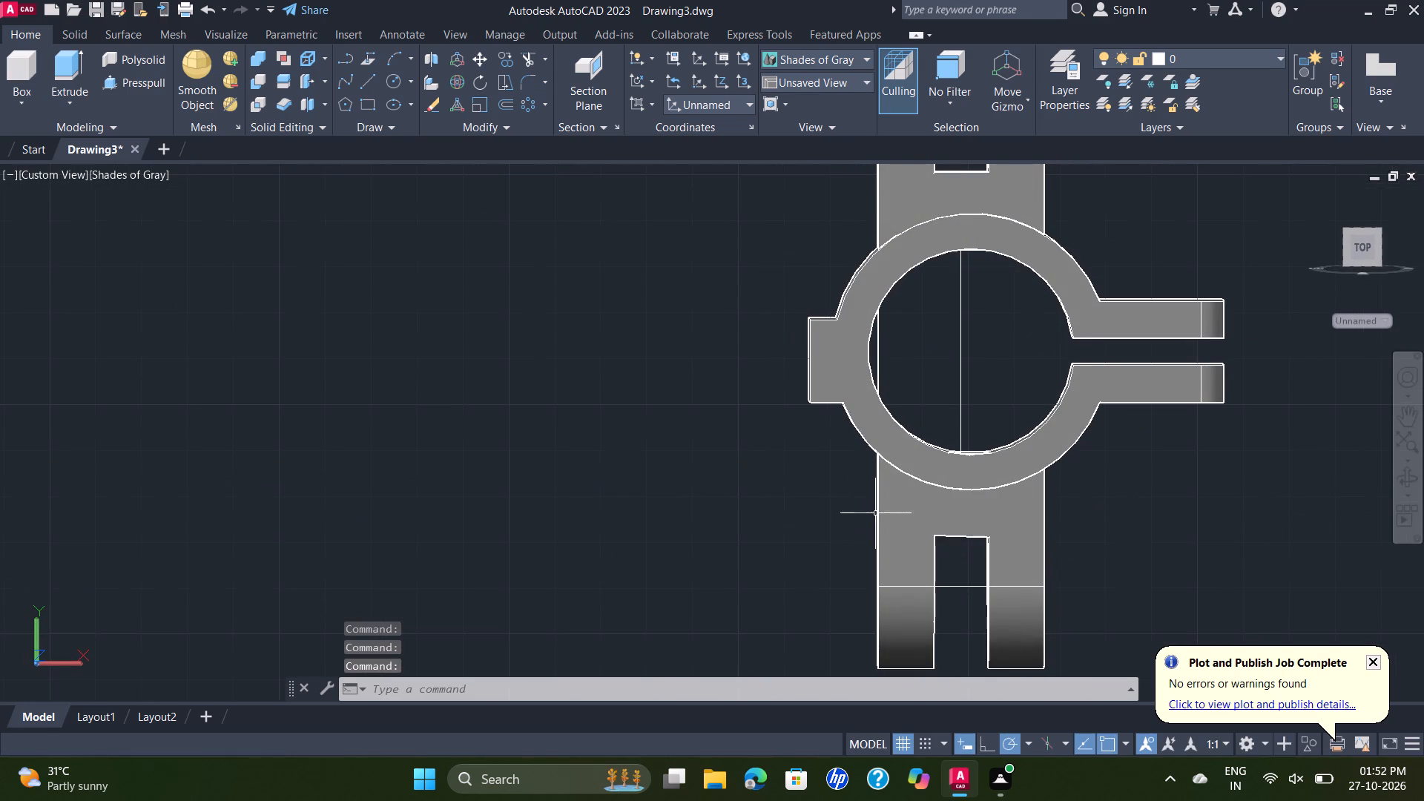
scroll(955, 509, up, 1)
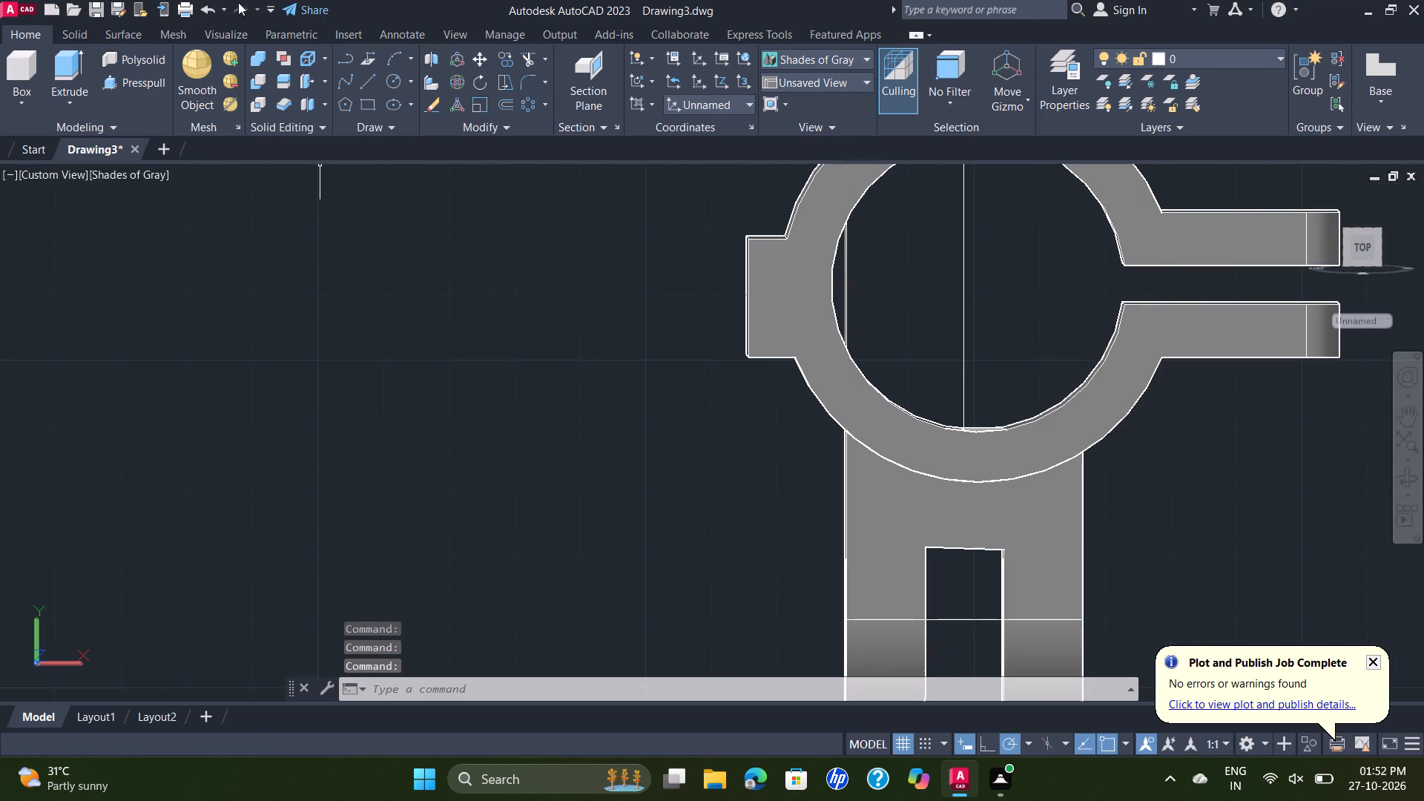
click(367, 82)
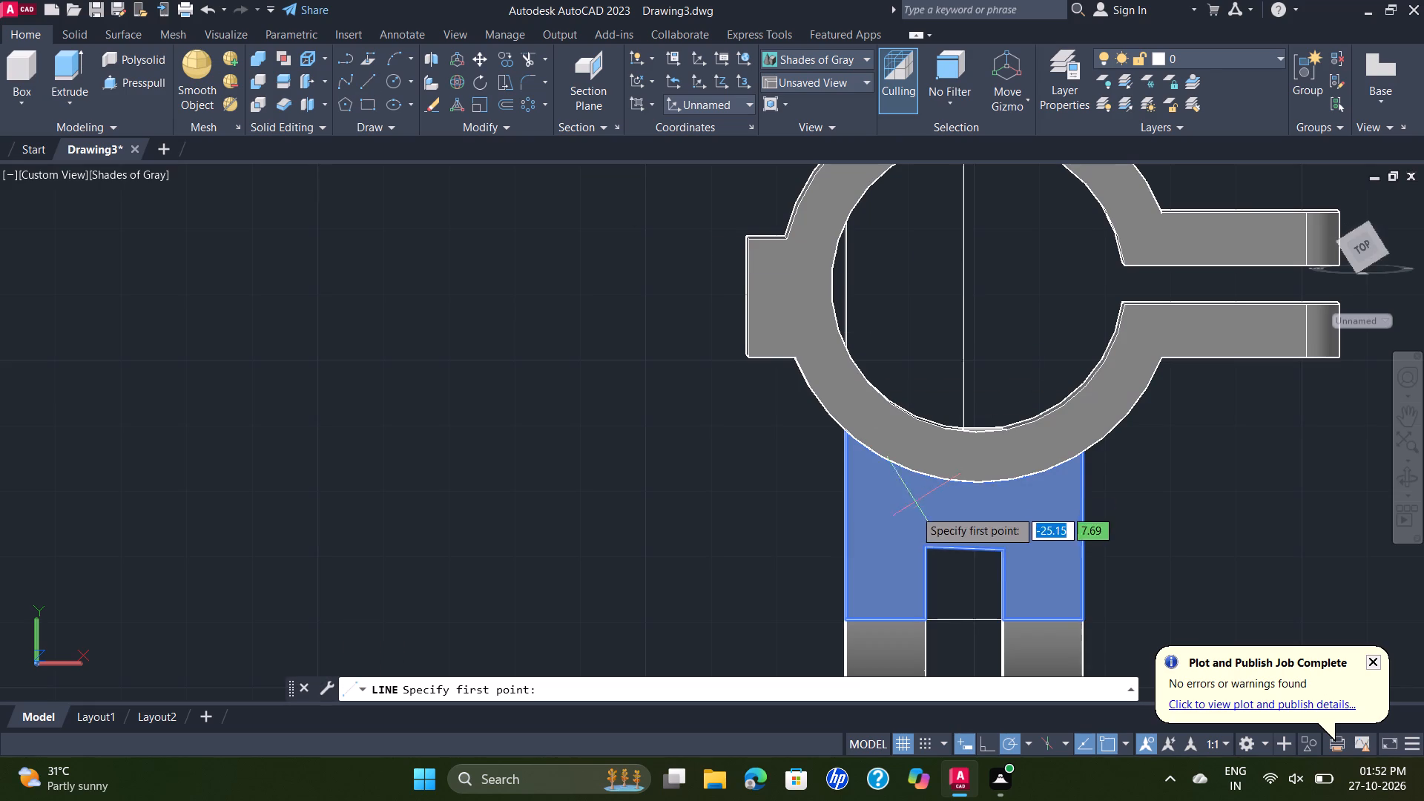
click(928, 550)
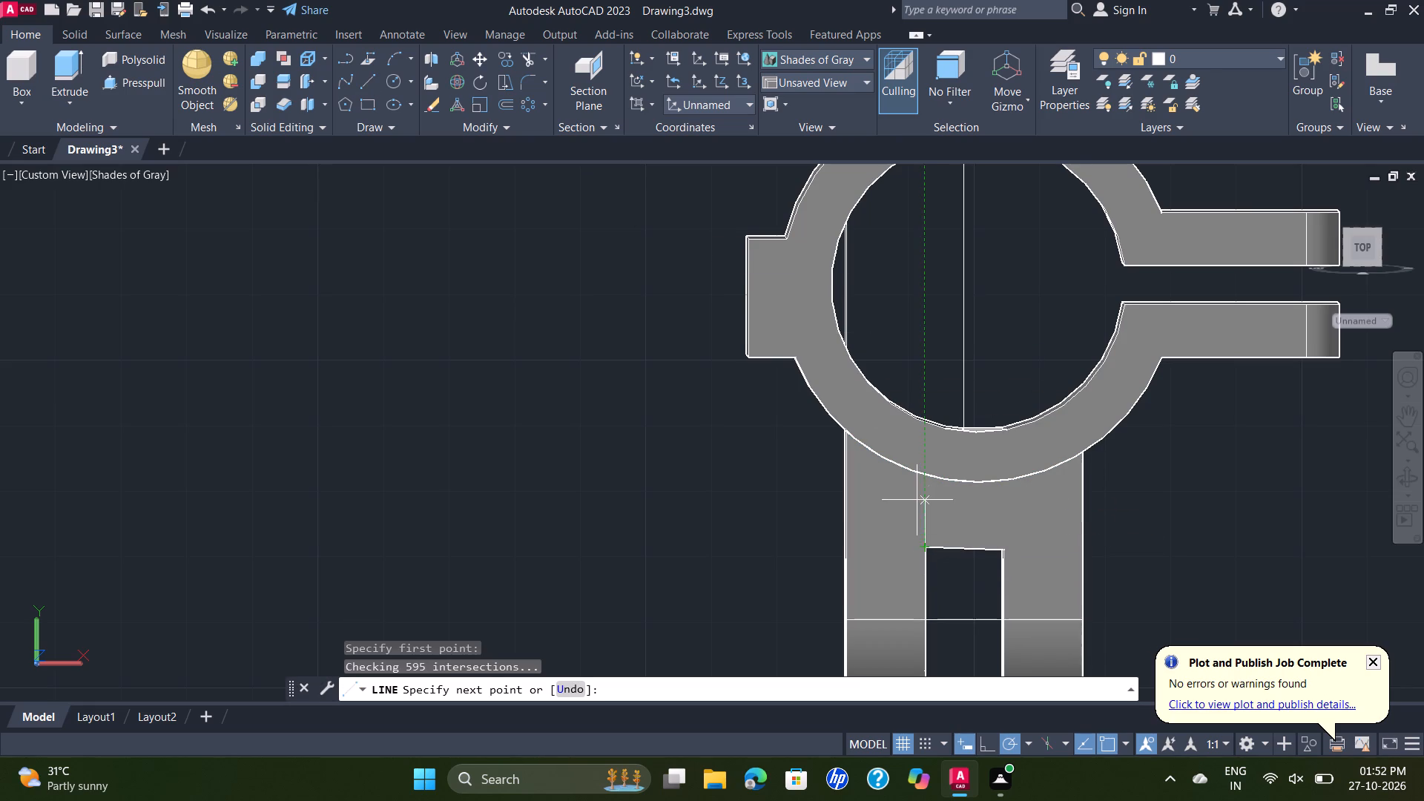
click(929, 476)
key(Escape)
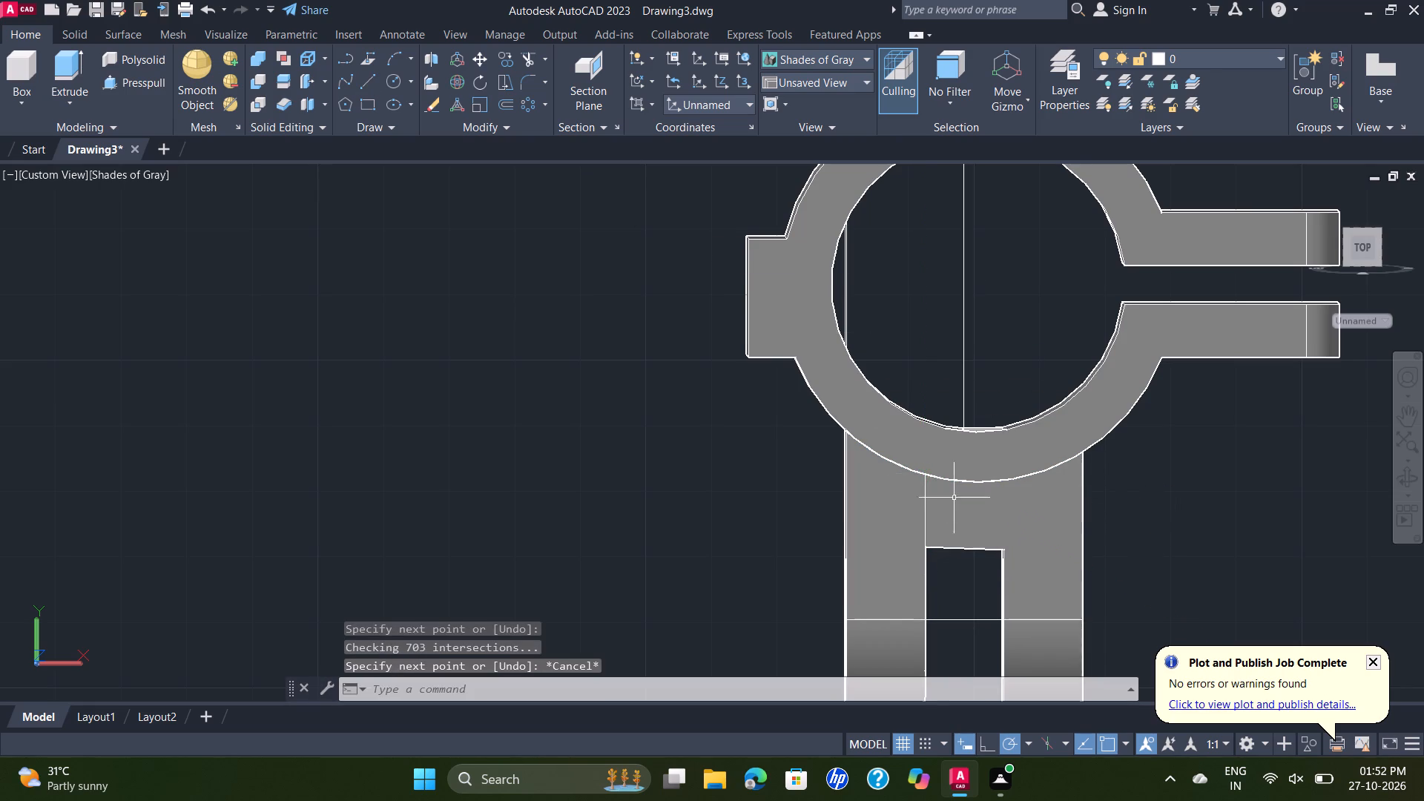
key(space)
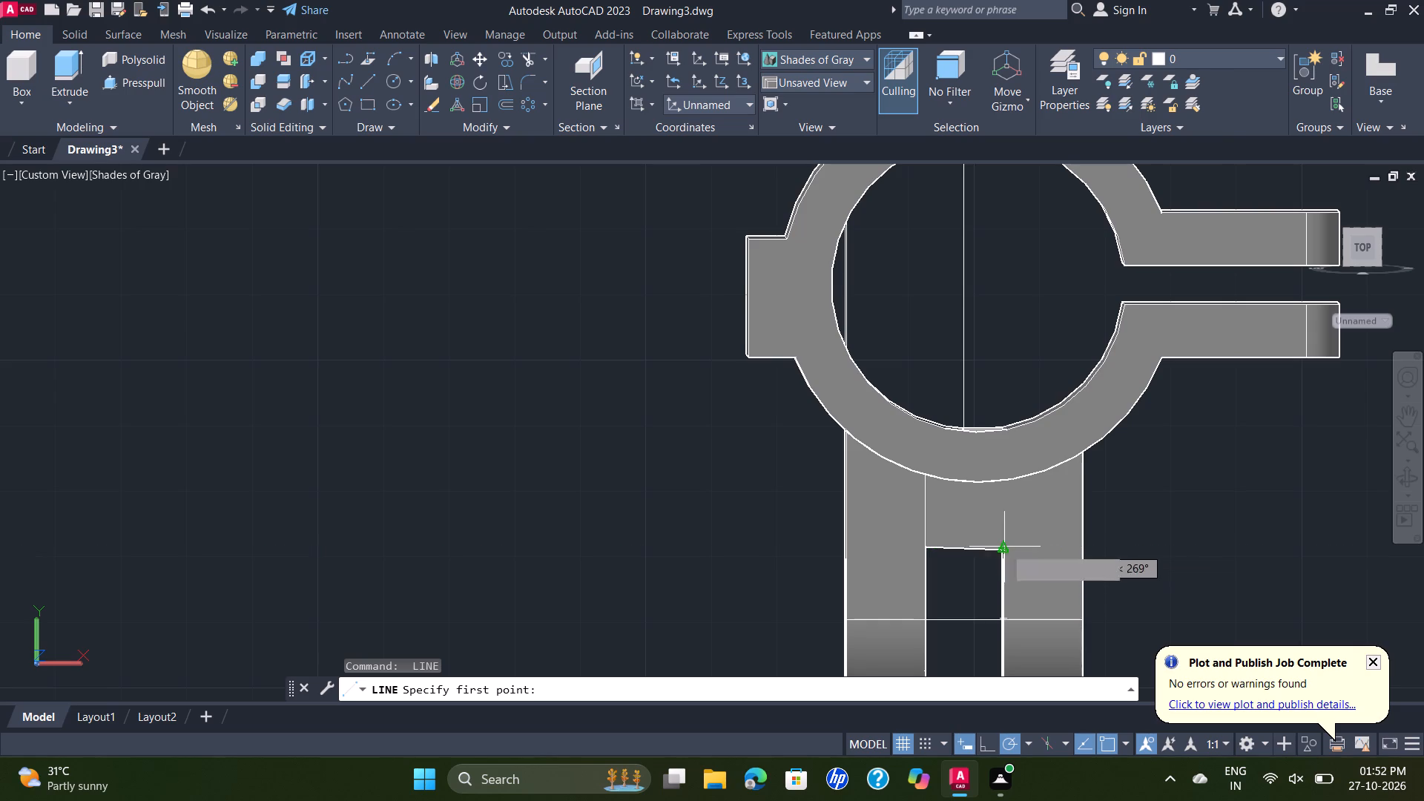
click(1004, 547)
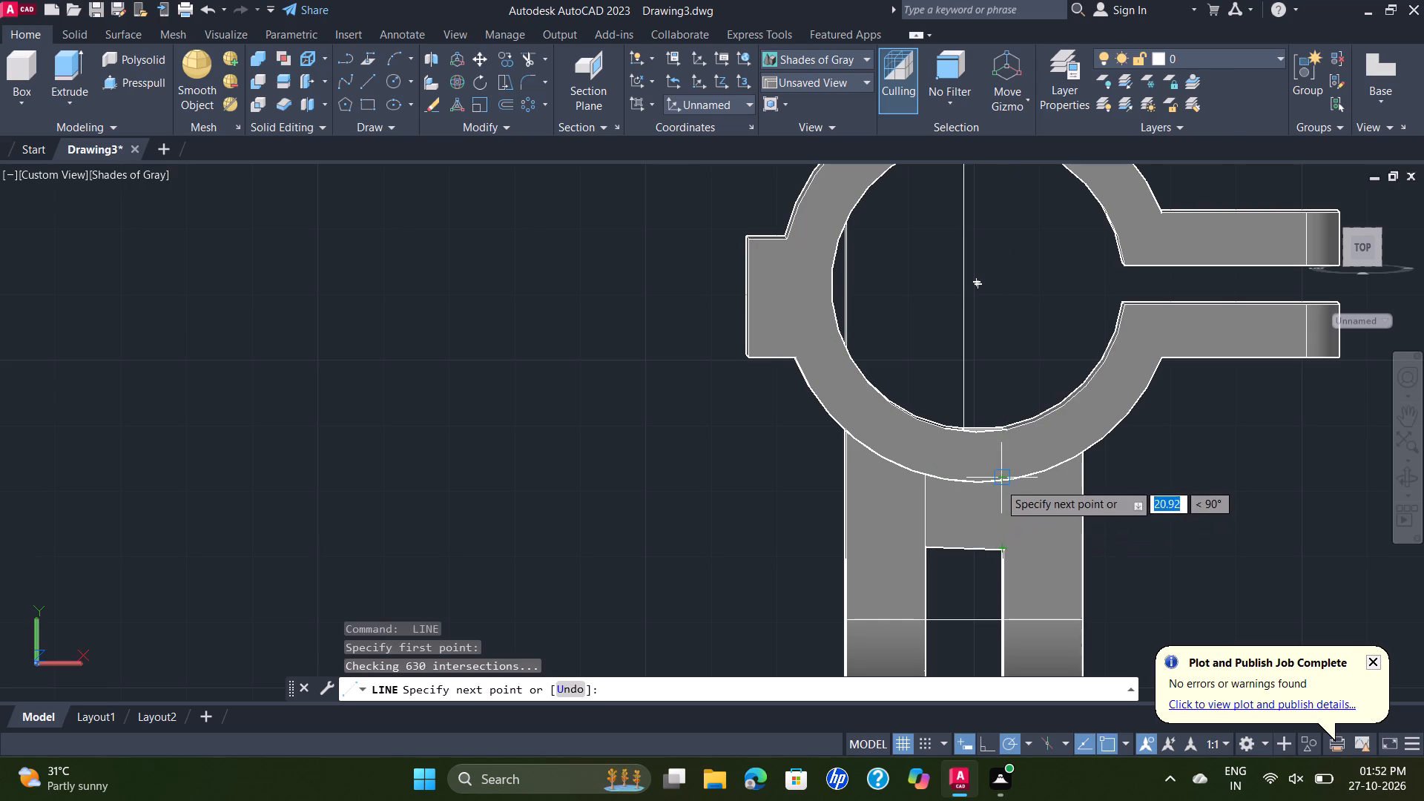
click(999, 482)
key(Escape)
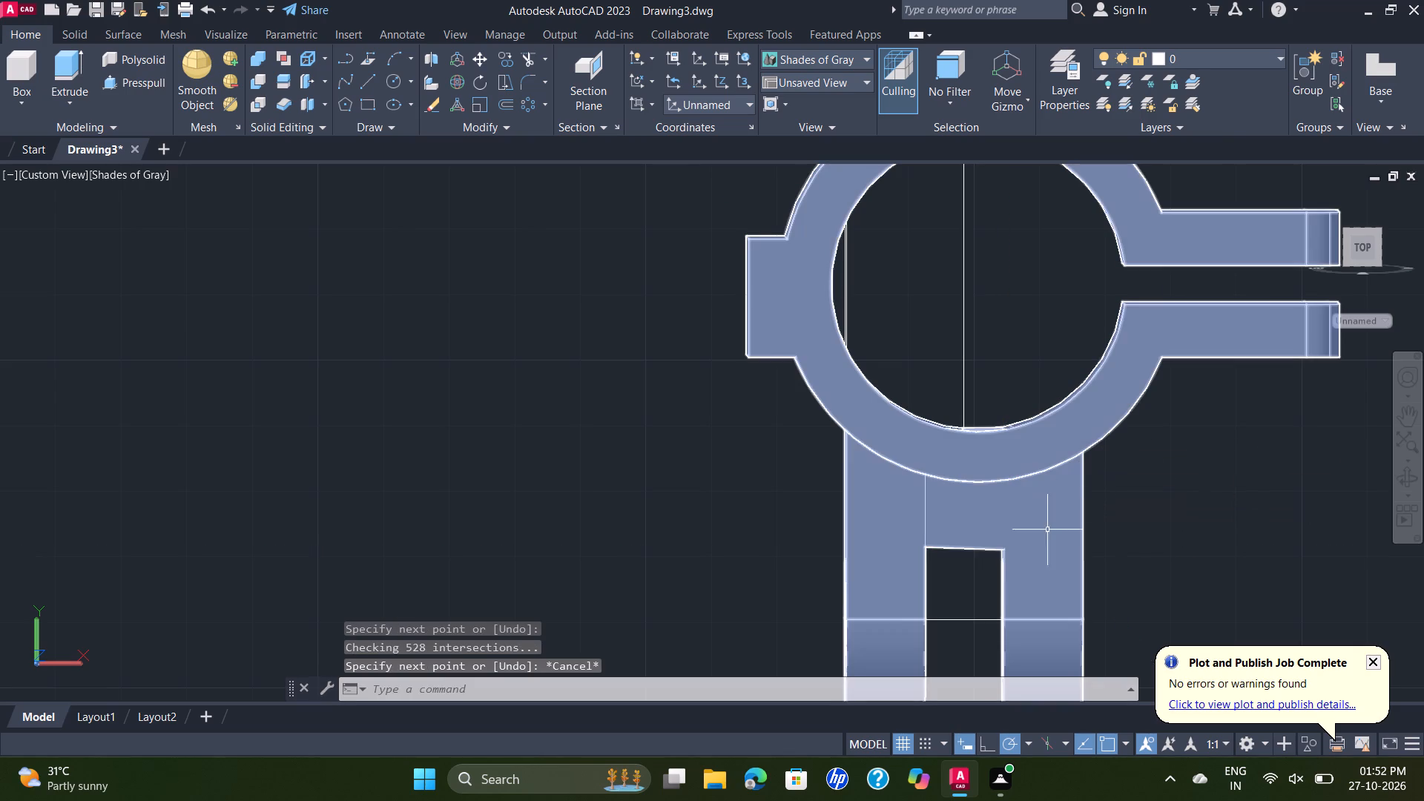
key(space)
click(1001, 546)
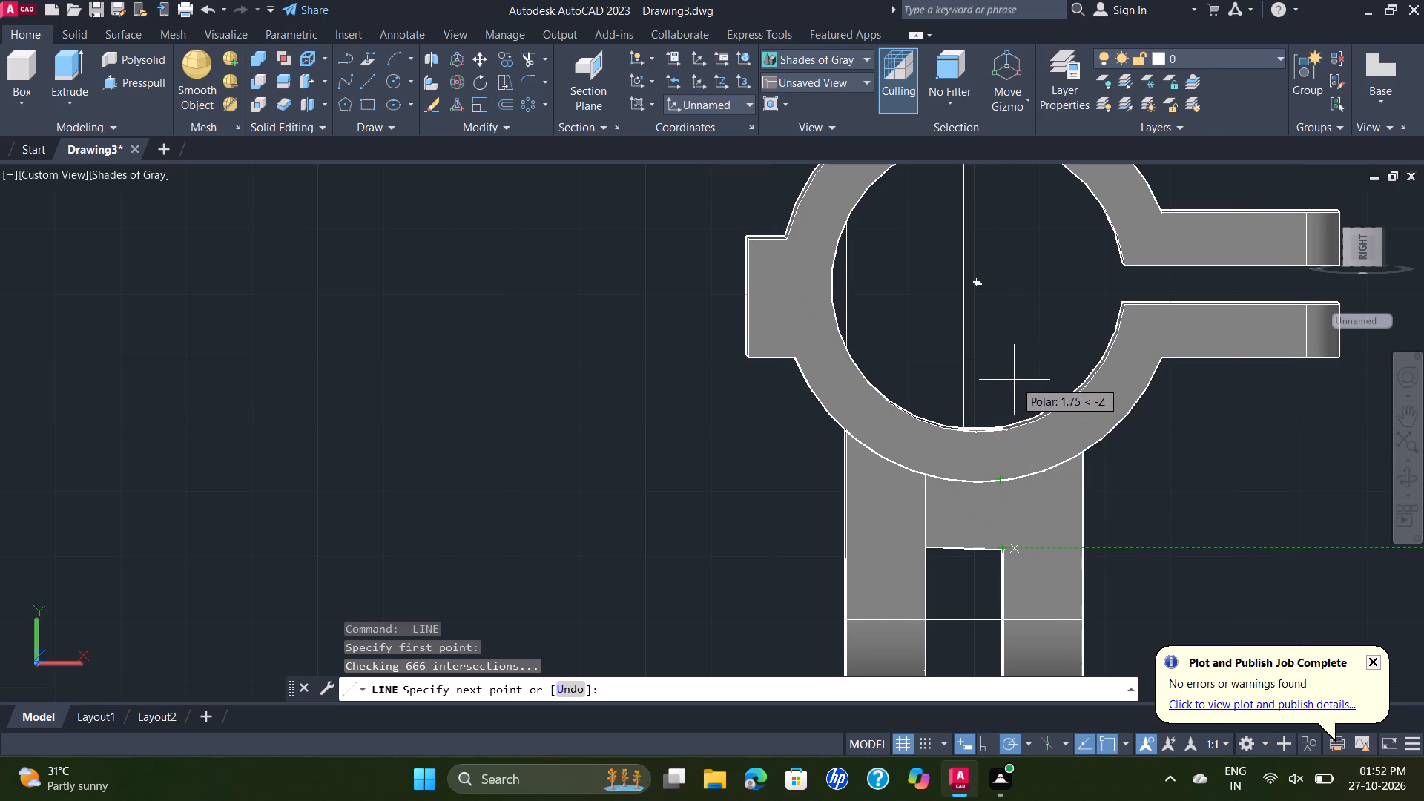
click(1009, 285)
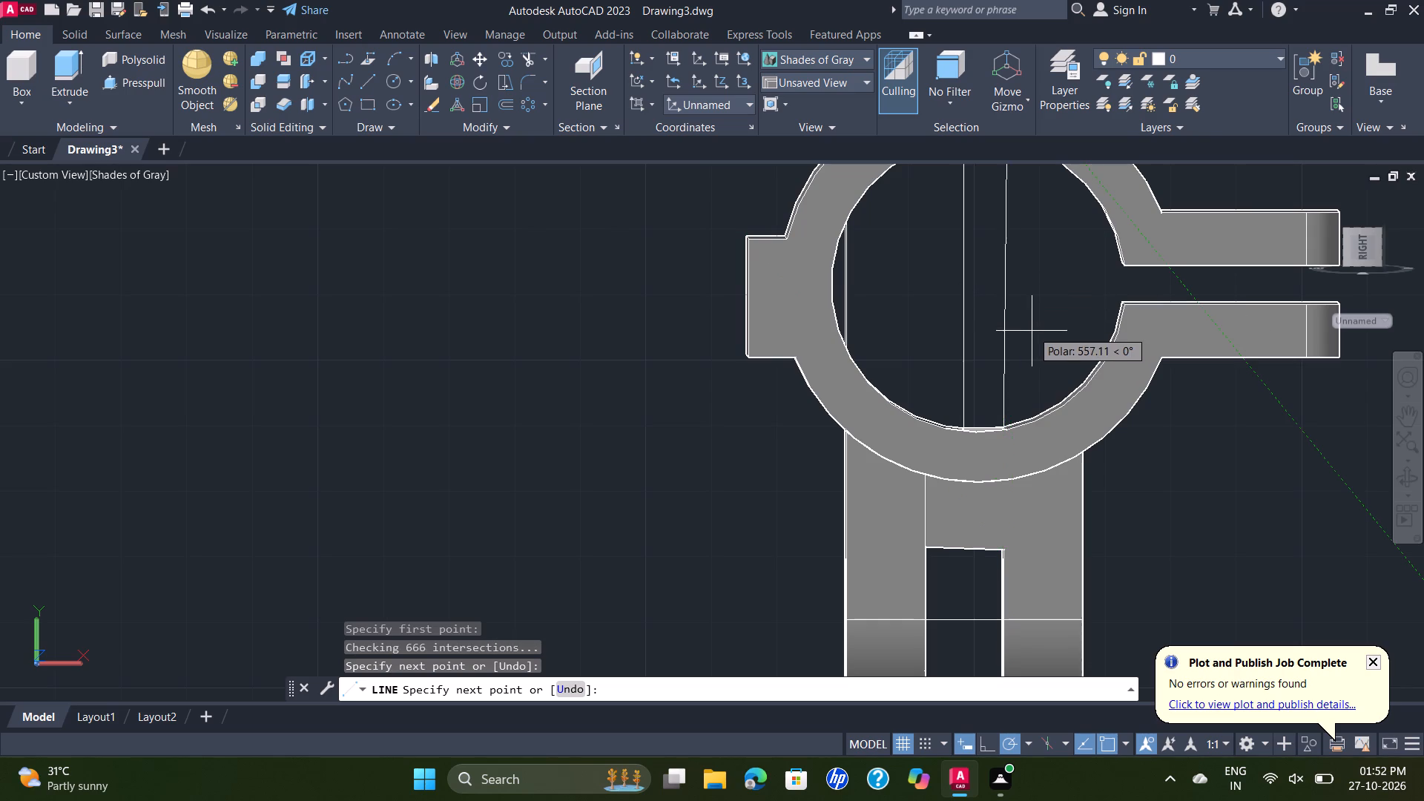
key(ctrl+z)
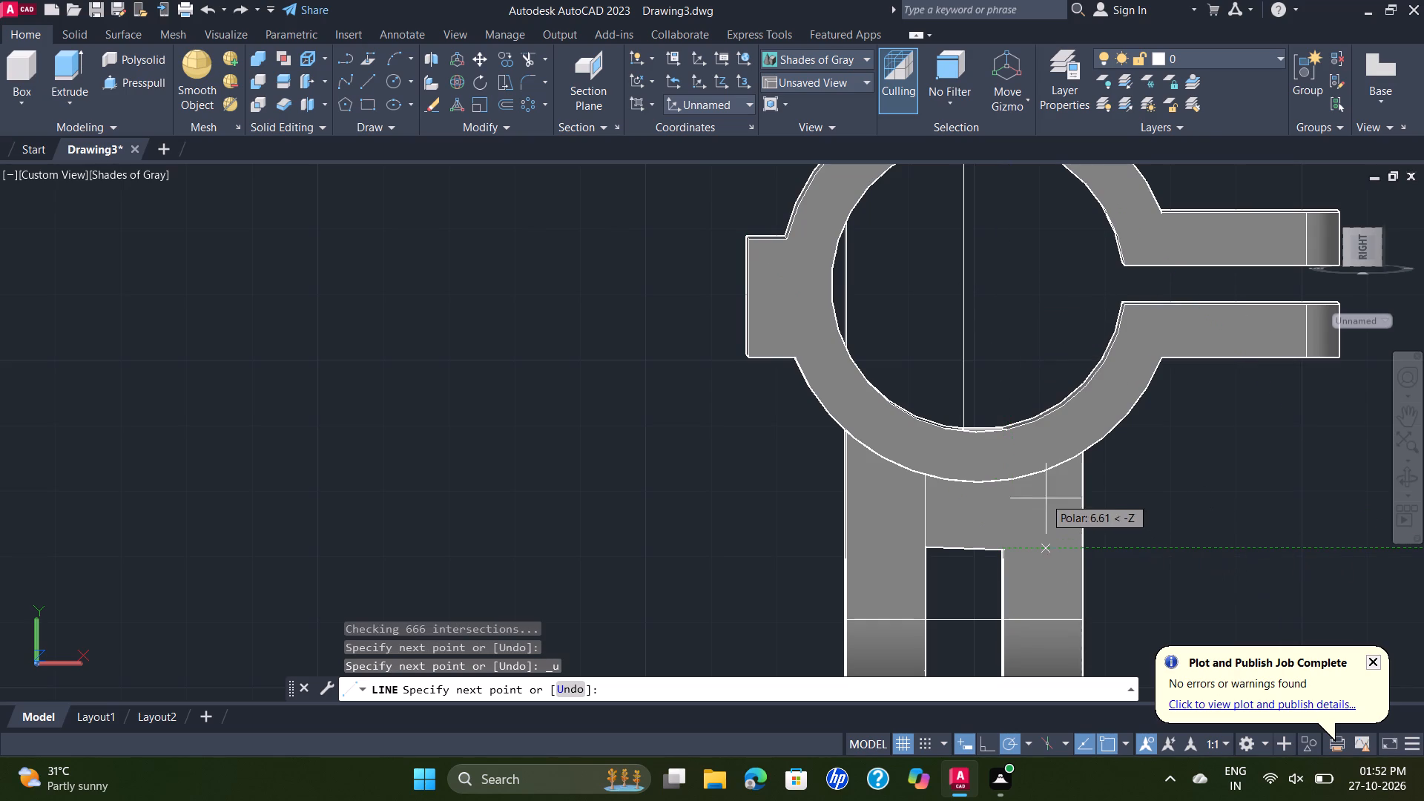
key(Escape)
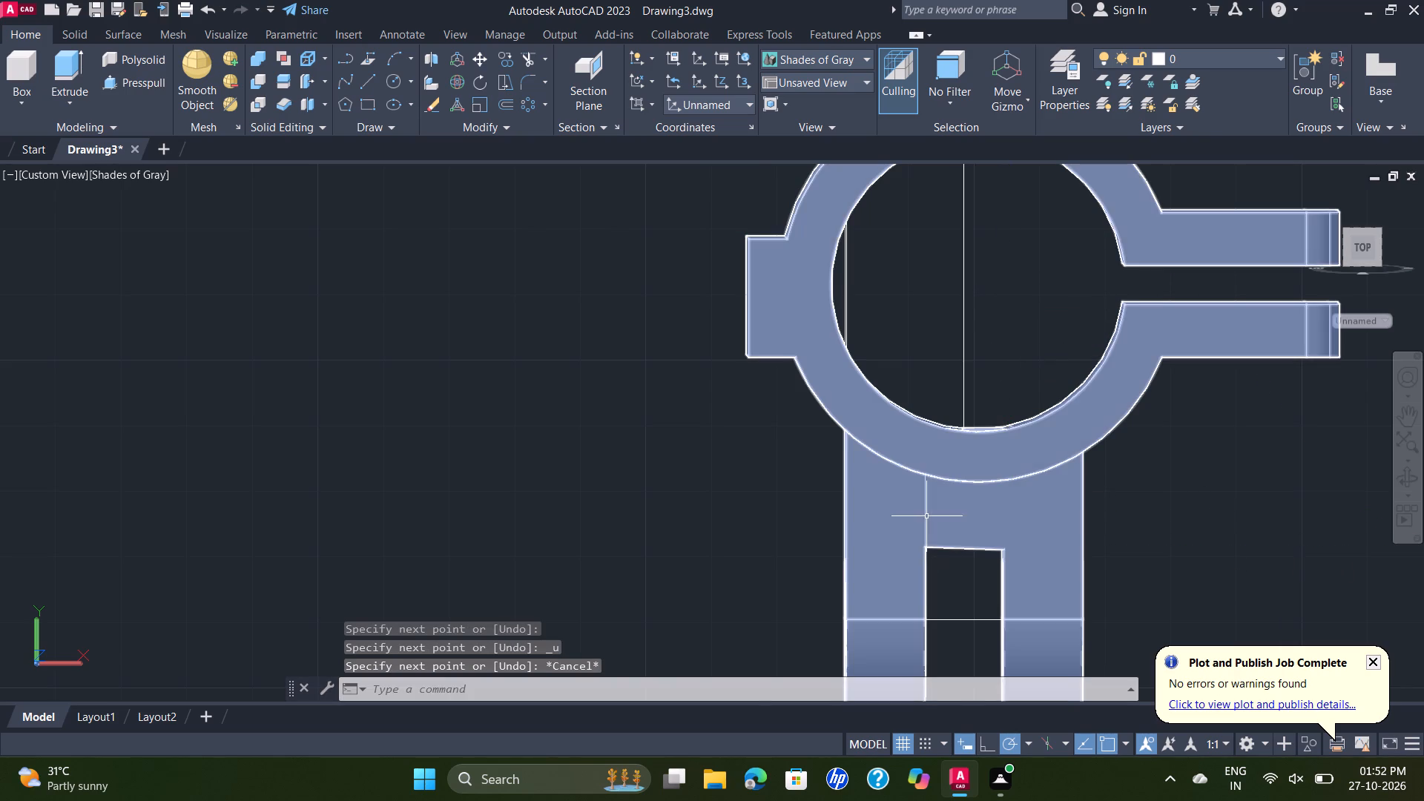
Display the model in 2D Wireframe and delete the stray slanted line beside the lower fork's slot.
scroll(930, 518, up, 4)
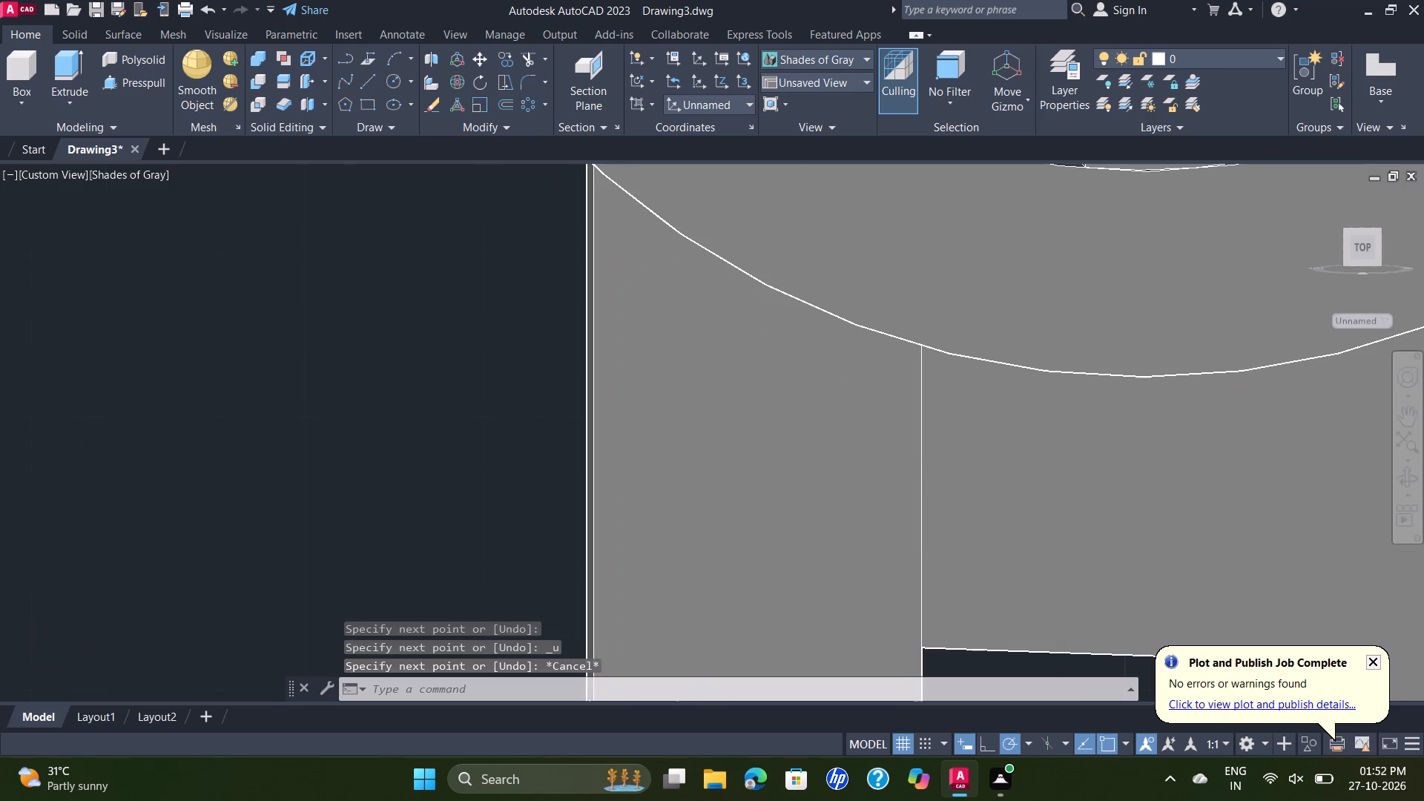
scroll(920, 512, down, 1)
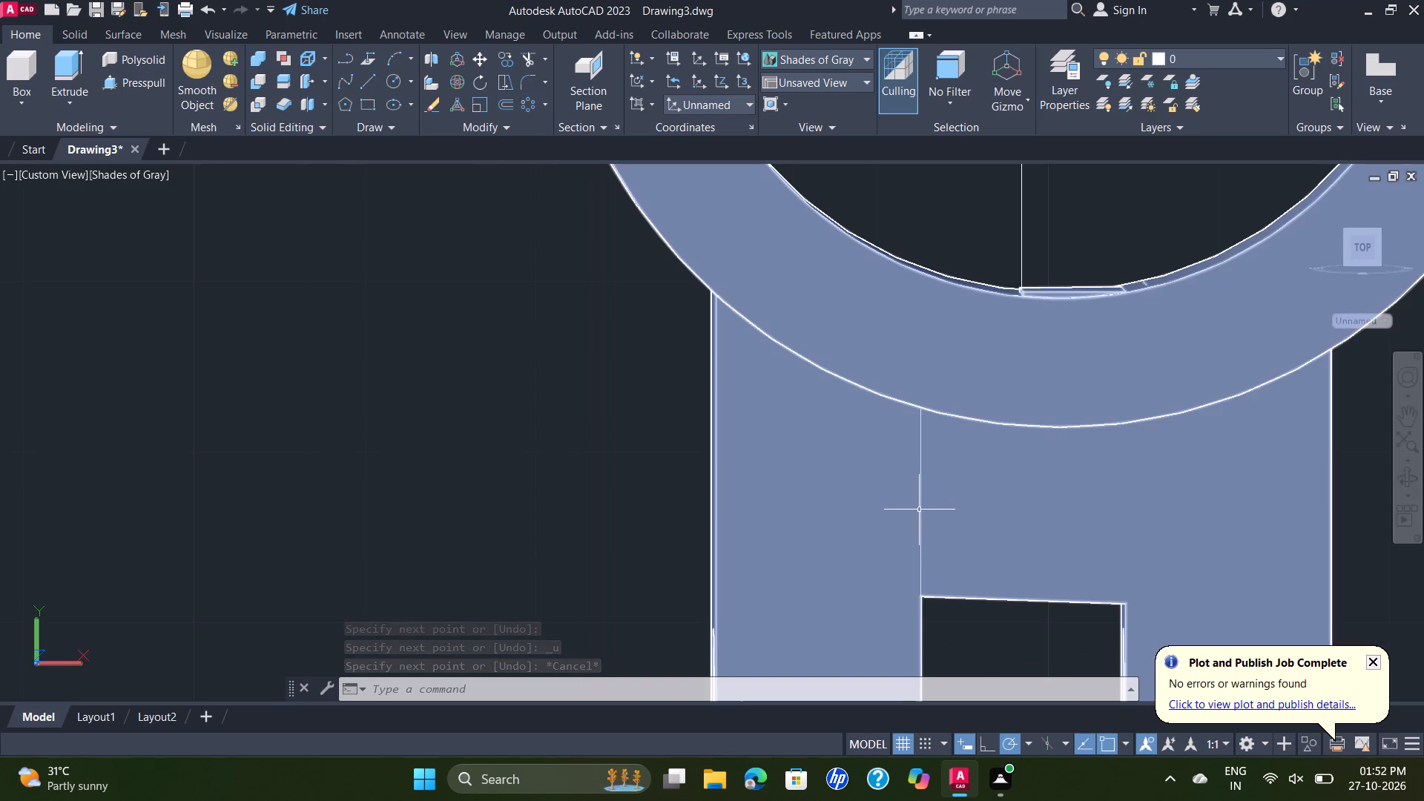
scroll(920, 510, up, 2)
scroll(924, 494, down, 2)
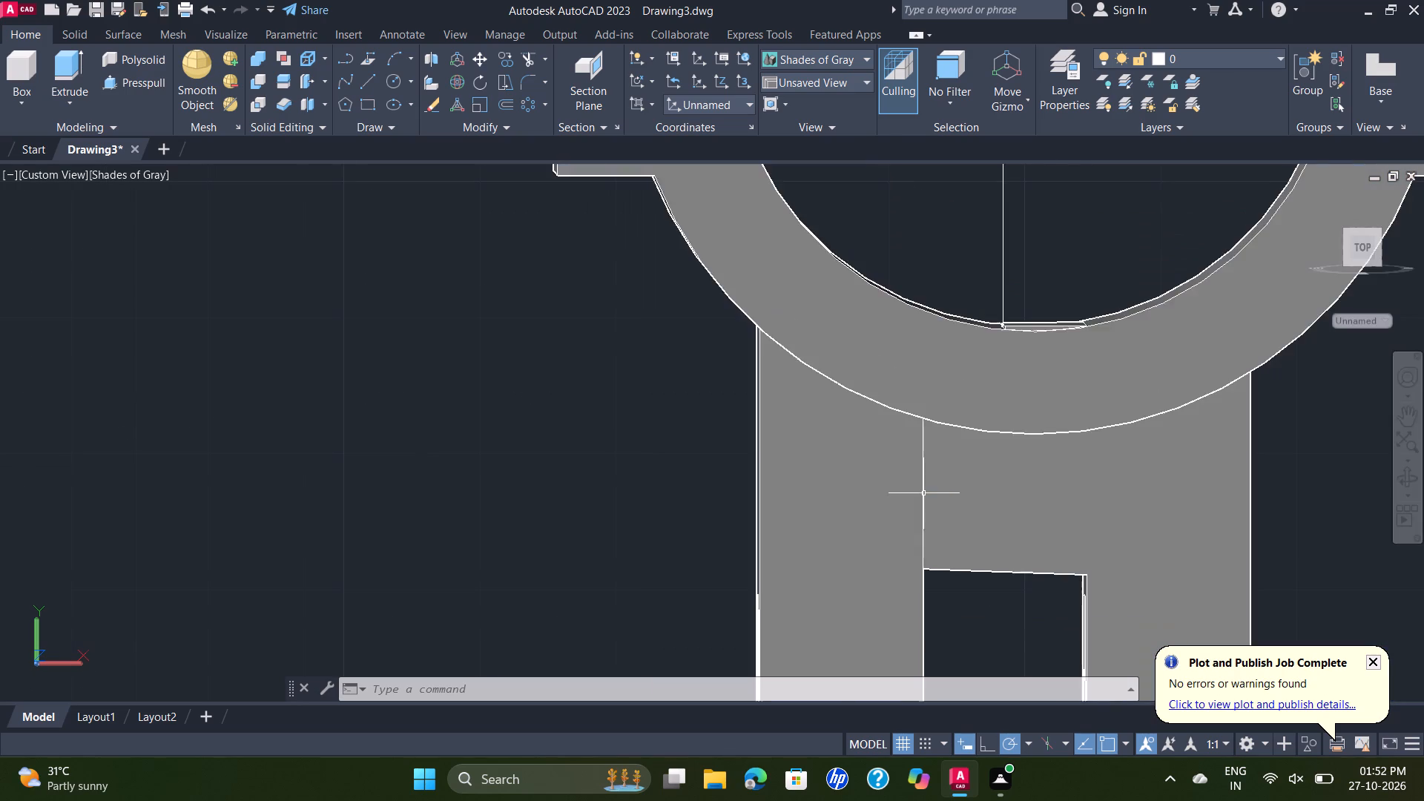
click(110, 170)
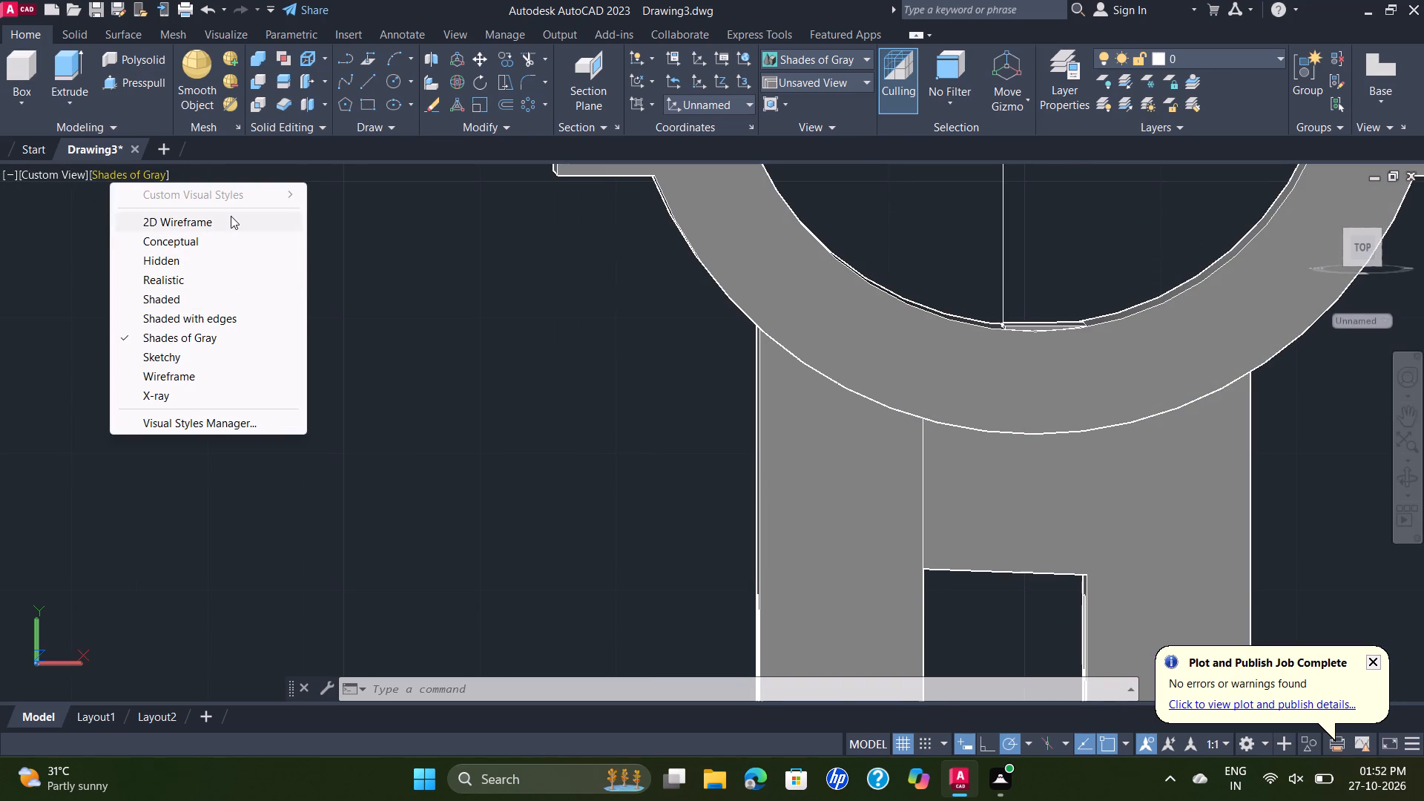
click(231, 216)
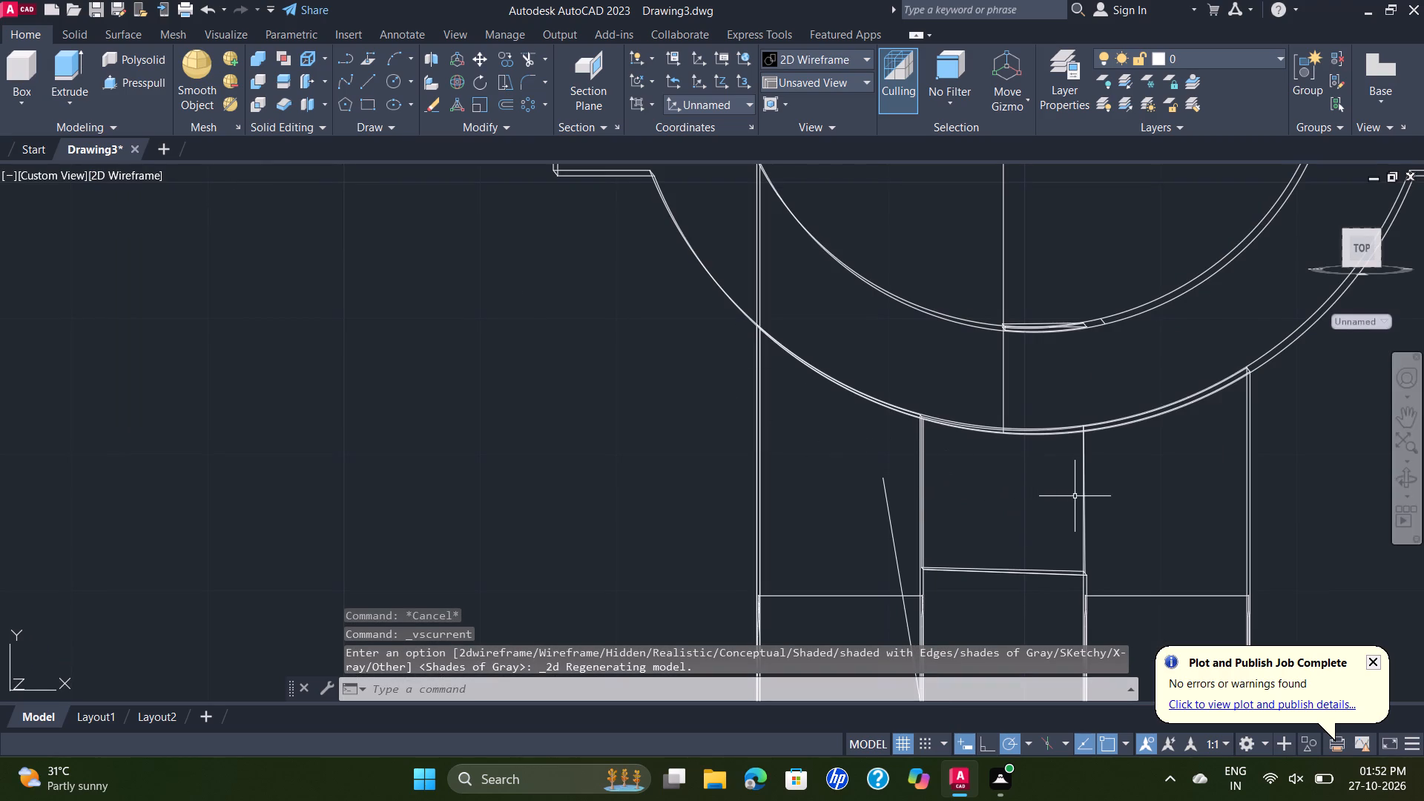
scroll(951, 480, down, 2)
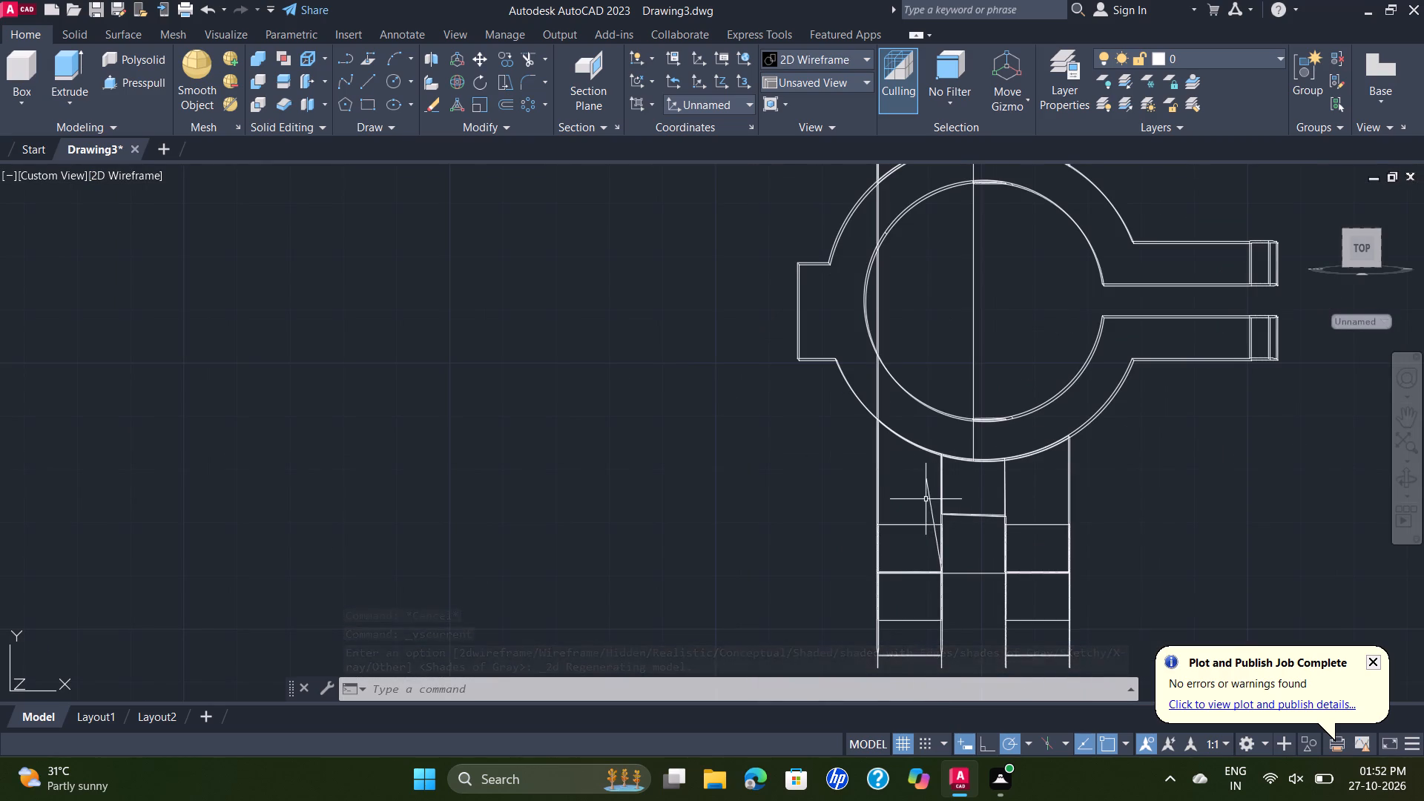
click(931, 499)
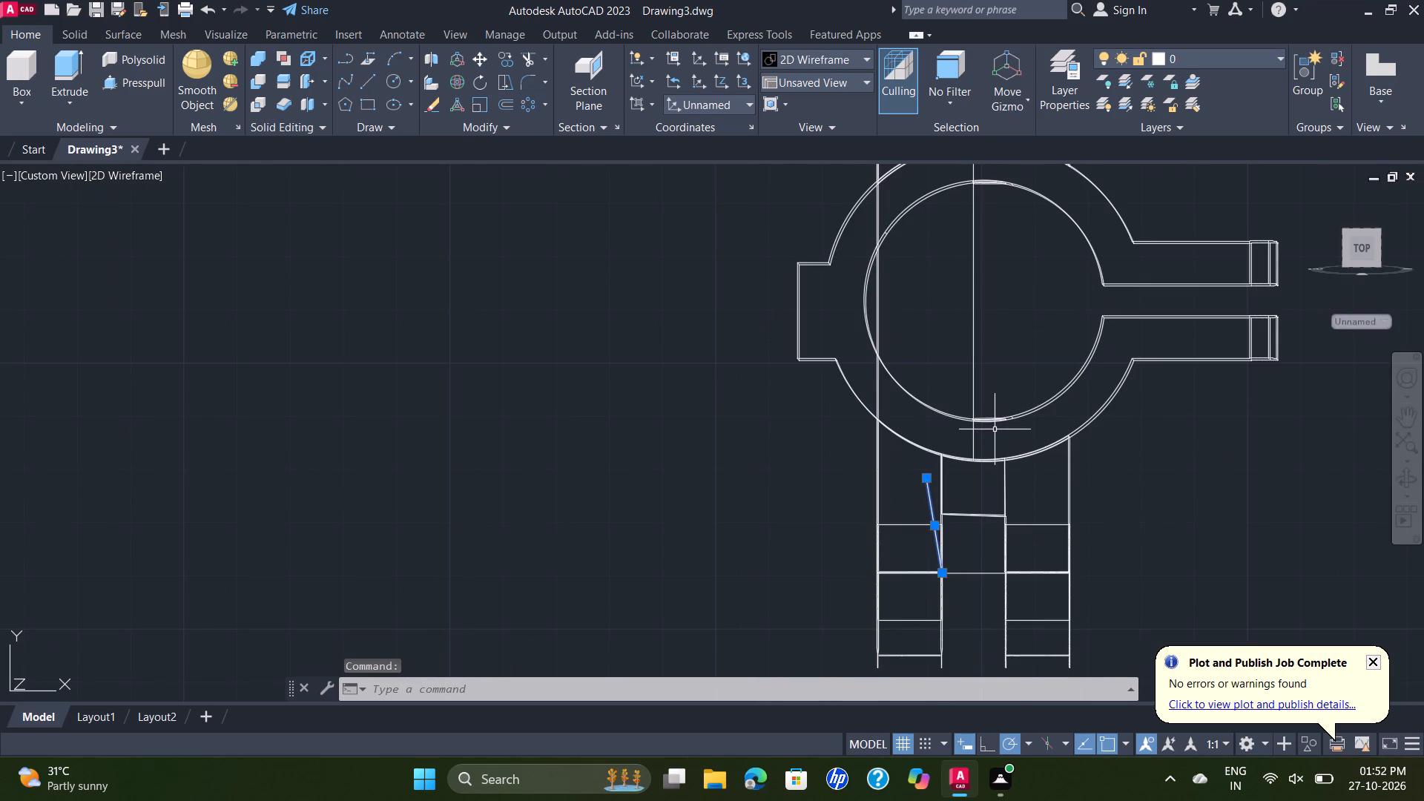
key(Delete)
Show the whole clamp in the SE Isometric view with the Shades of Gray visual style.
scroll(1153, 352, down, 1)
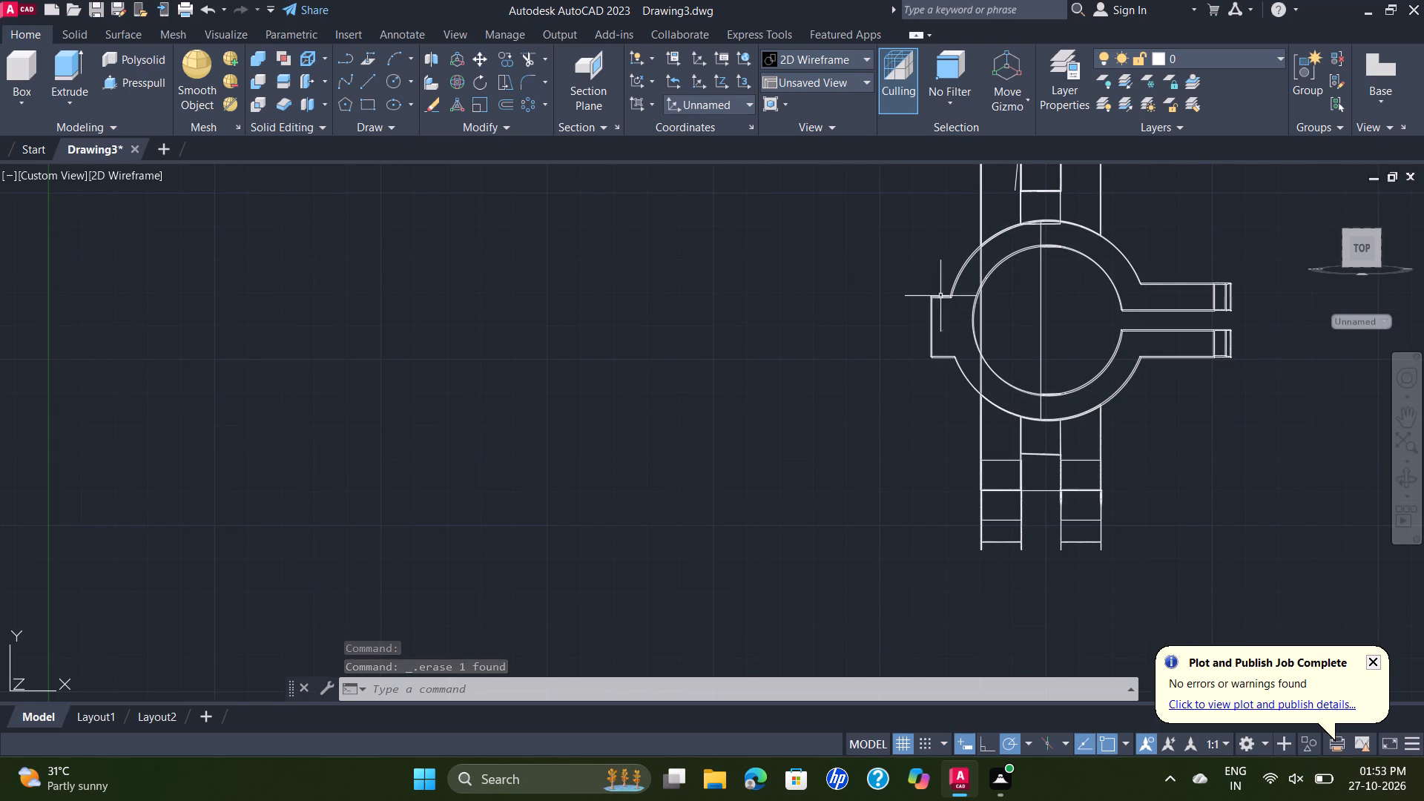
click(53, 177)
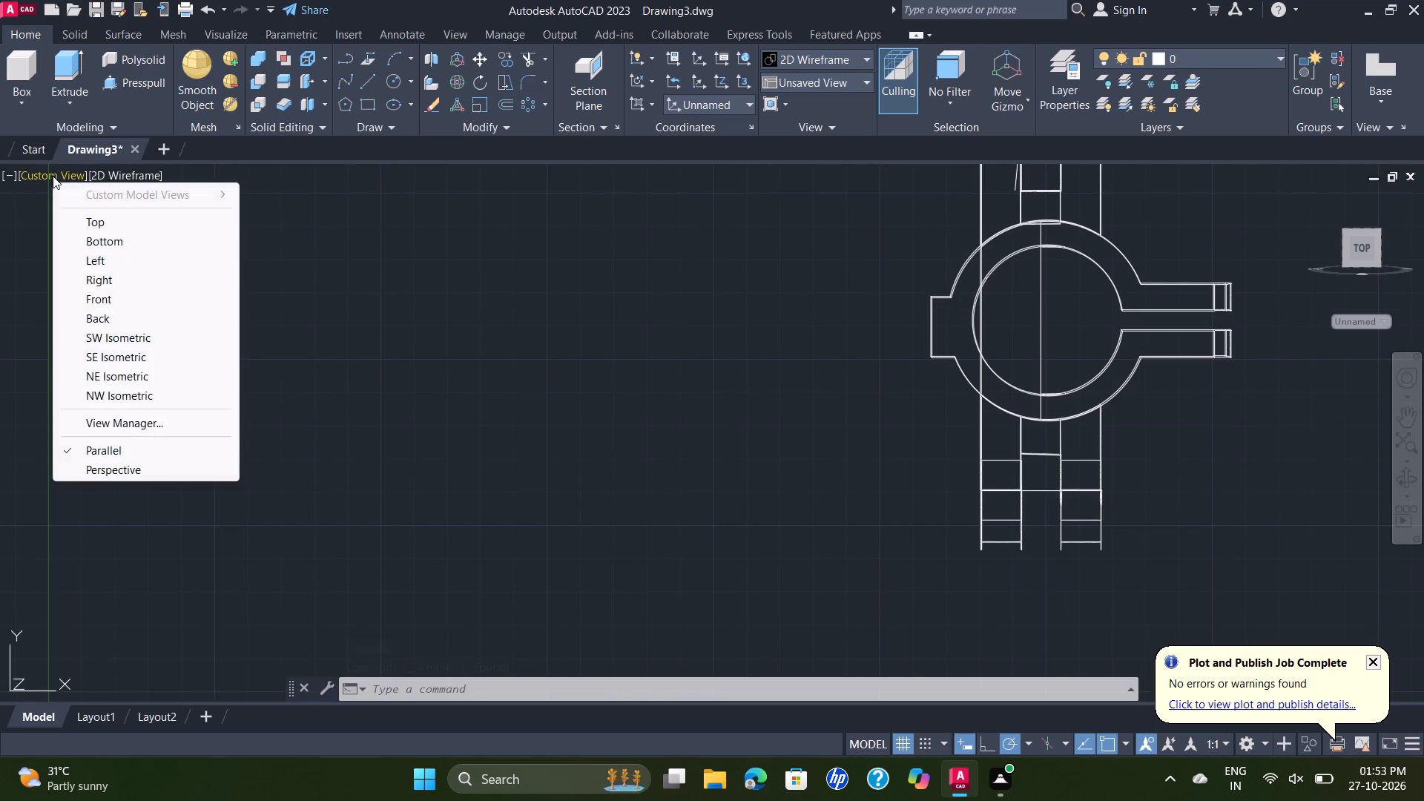
click(150, 353)
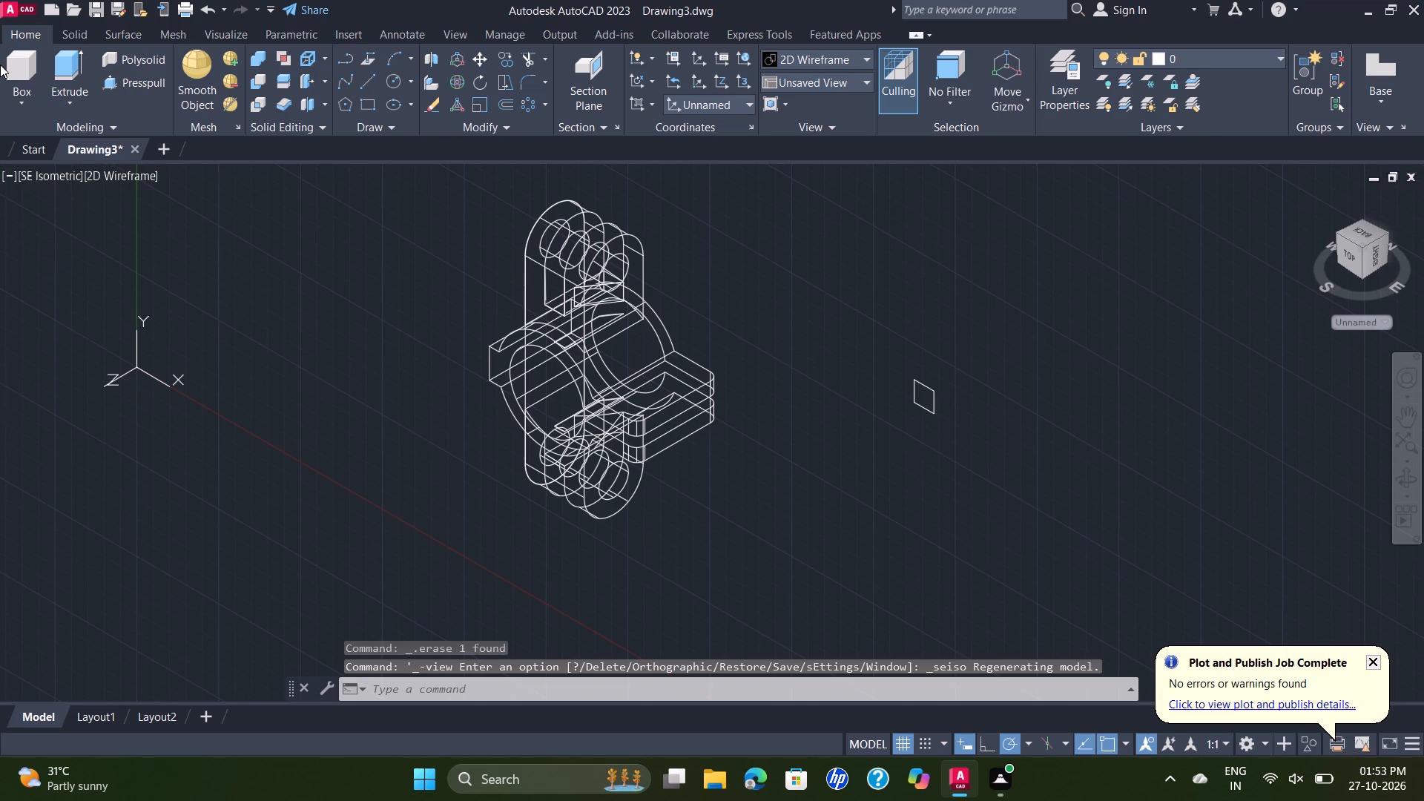
click(113, 177)
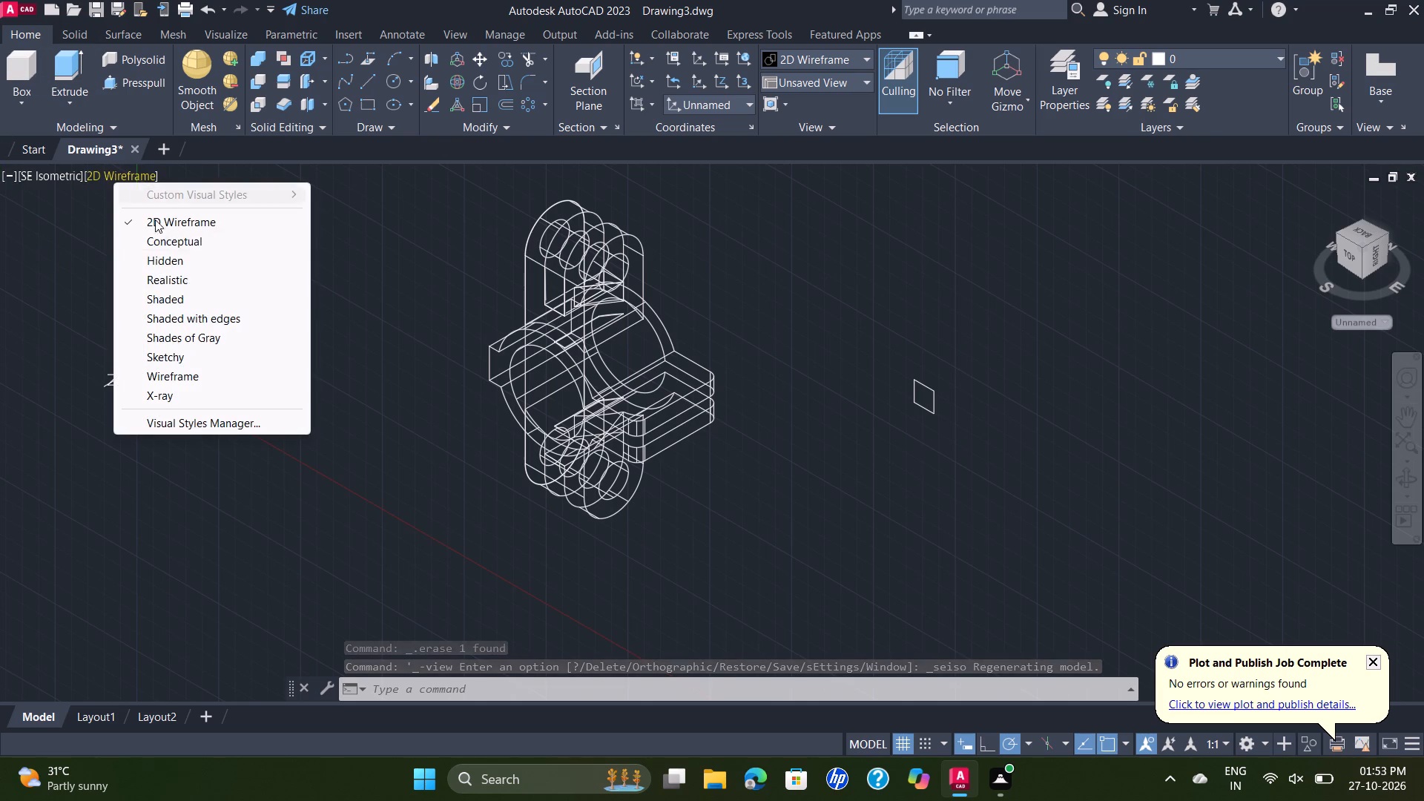
click(227, 335)
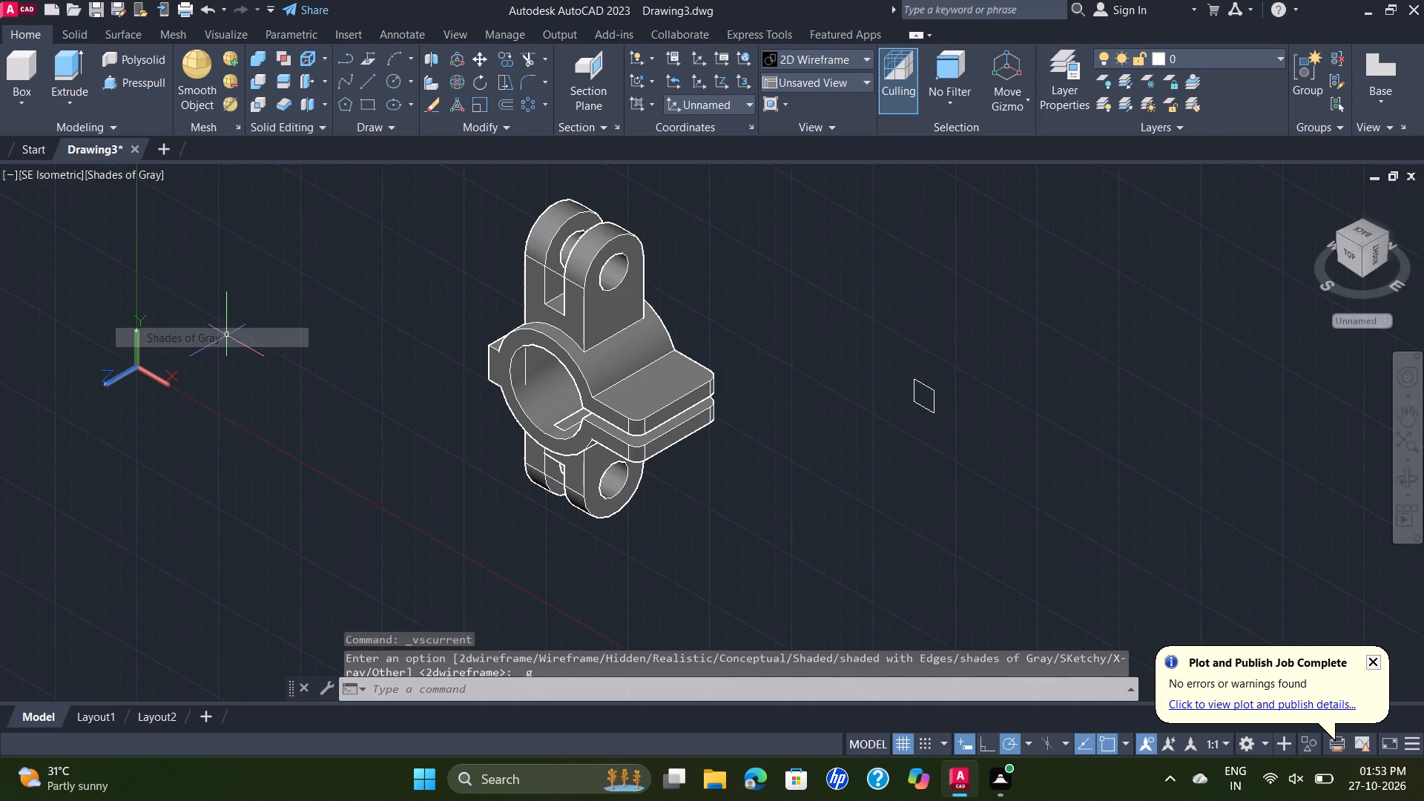
Delete the stray vertical line inside the clamp ring's bore.
scroll(525, 364, up, 1)
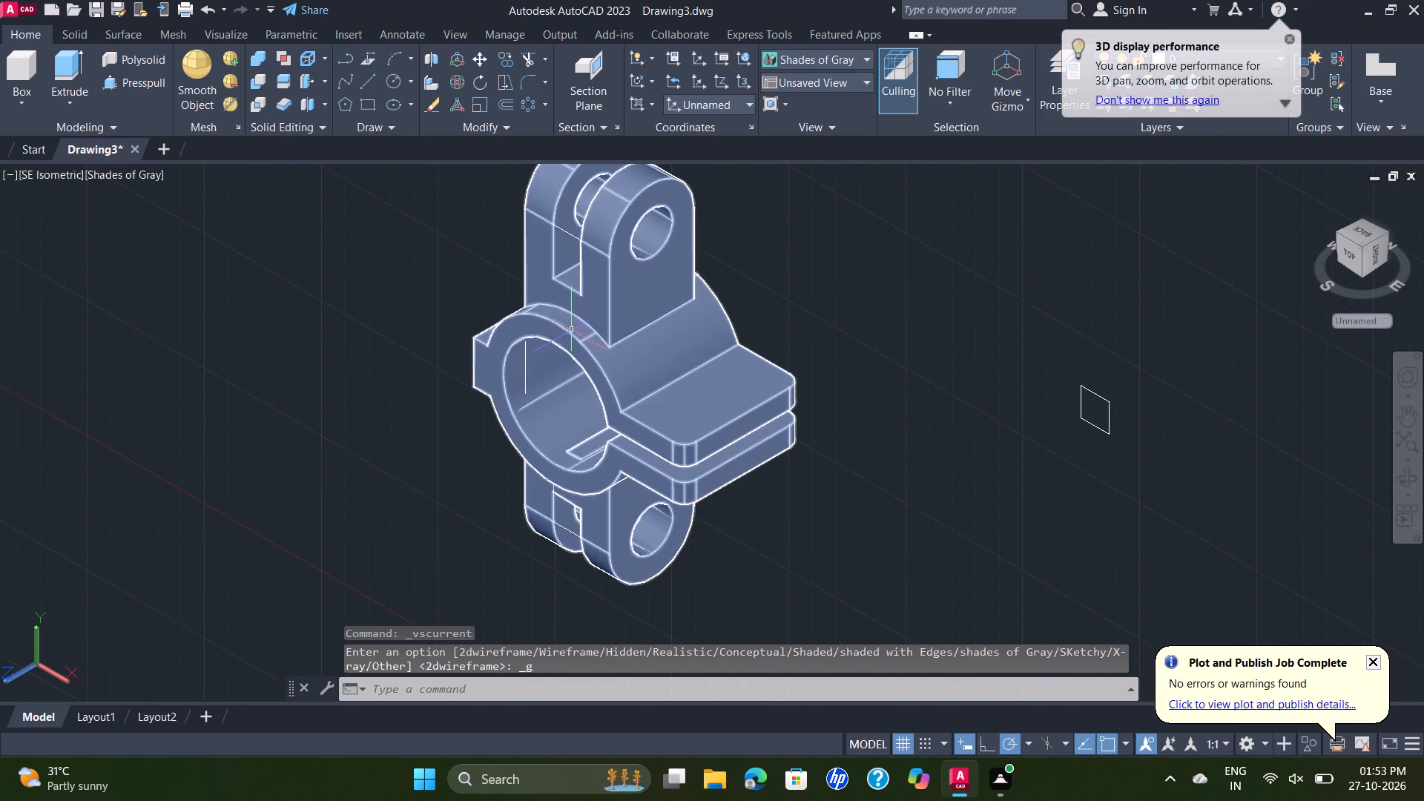
click(526, 378)
key(Delete)
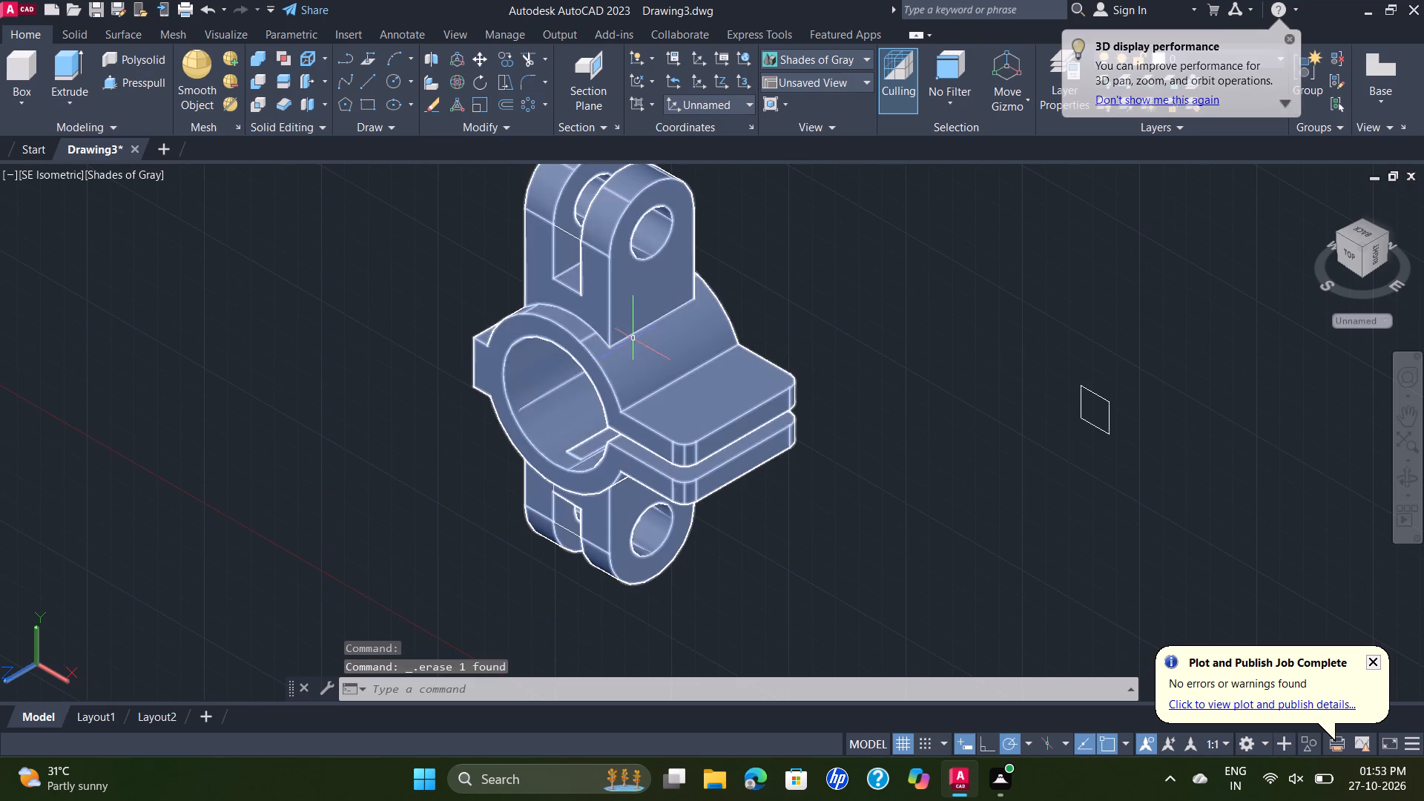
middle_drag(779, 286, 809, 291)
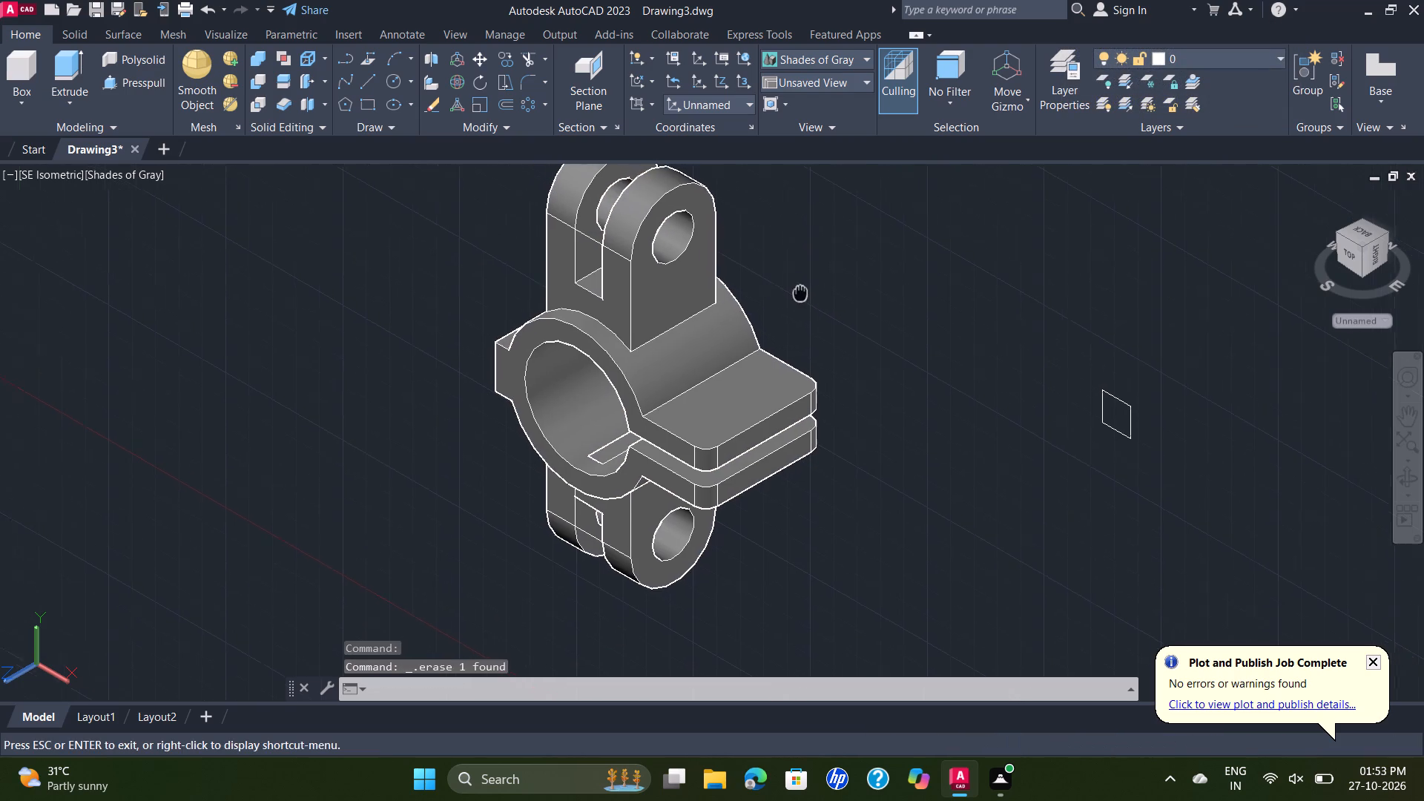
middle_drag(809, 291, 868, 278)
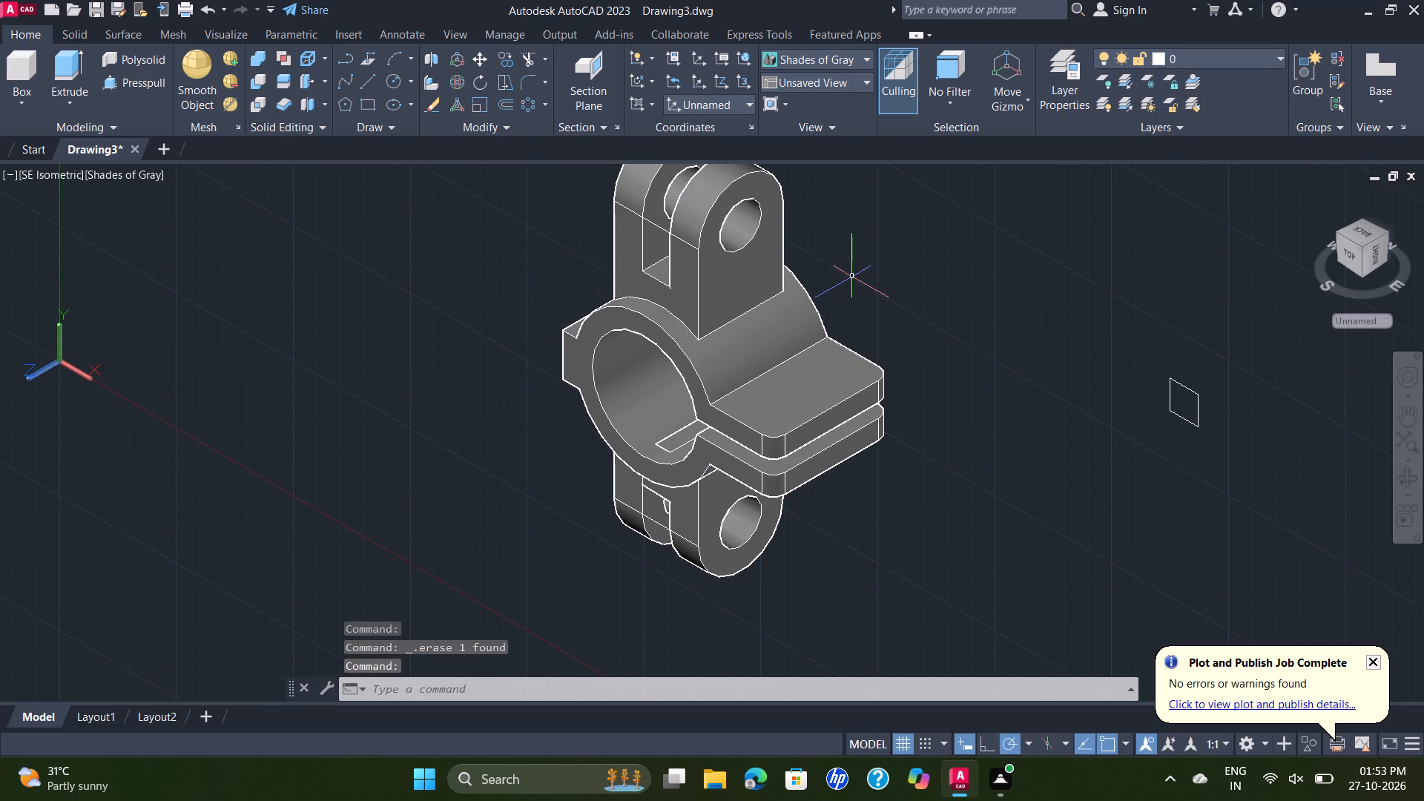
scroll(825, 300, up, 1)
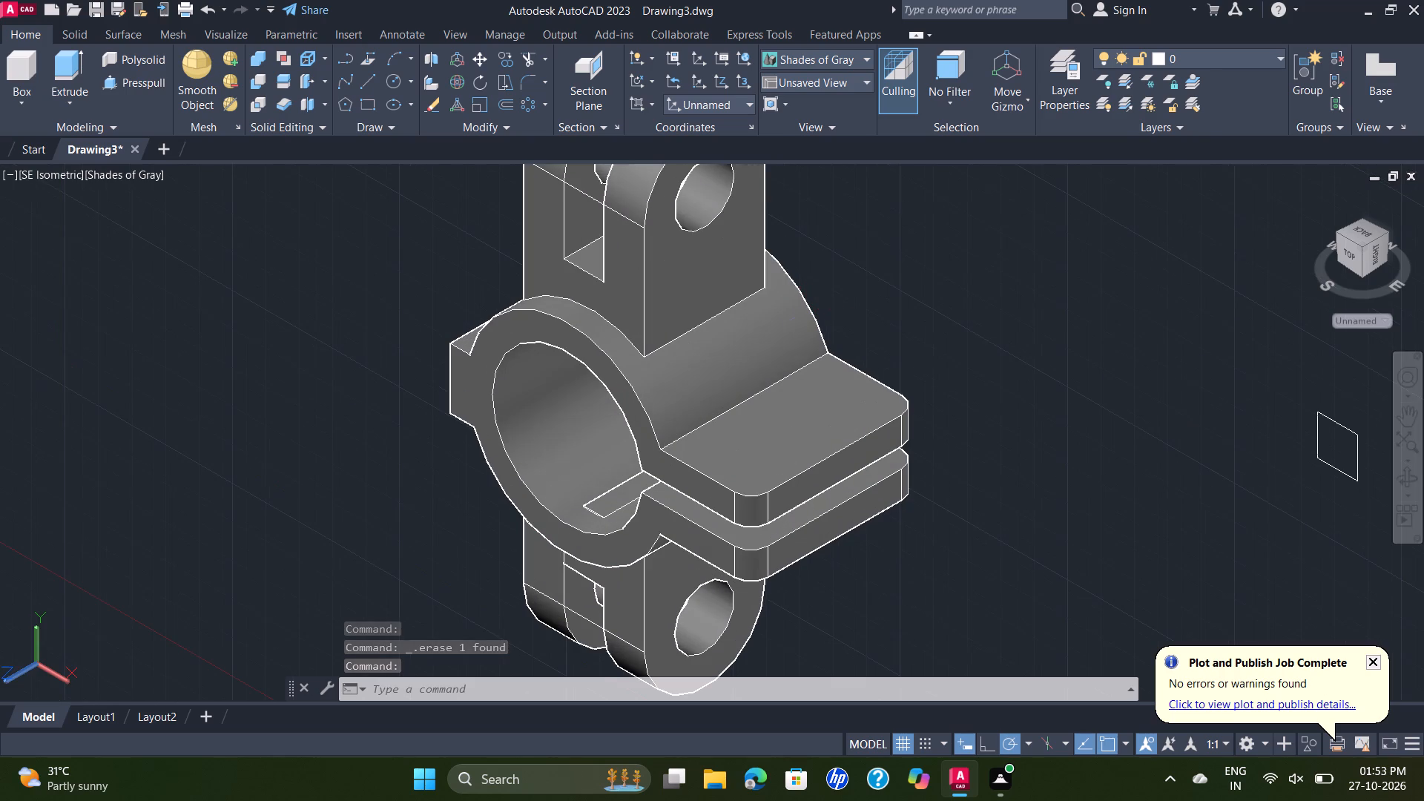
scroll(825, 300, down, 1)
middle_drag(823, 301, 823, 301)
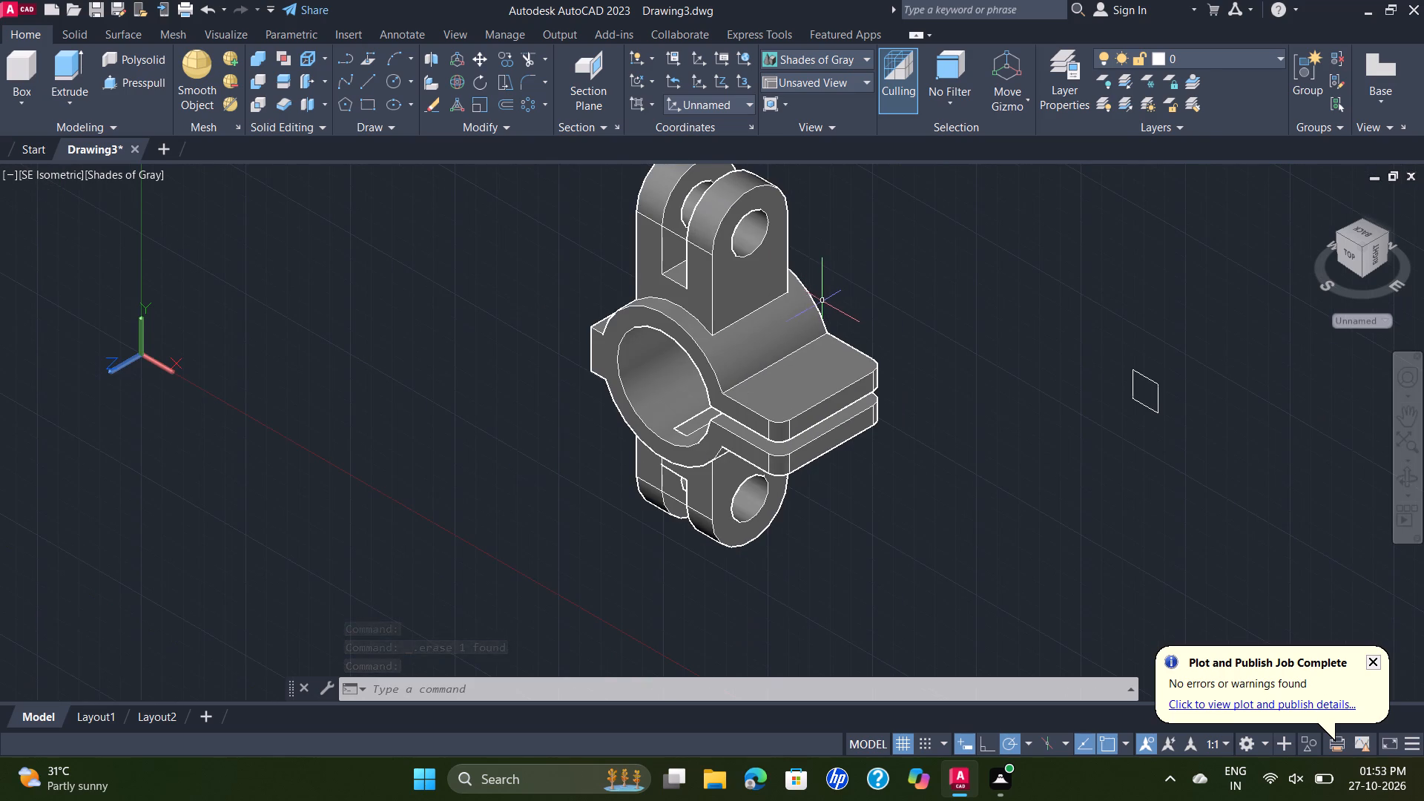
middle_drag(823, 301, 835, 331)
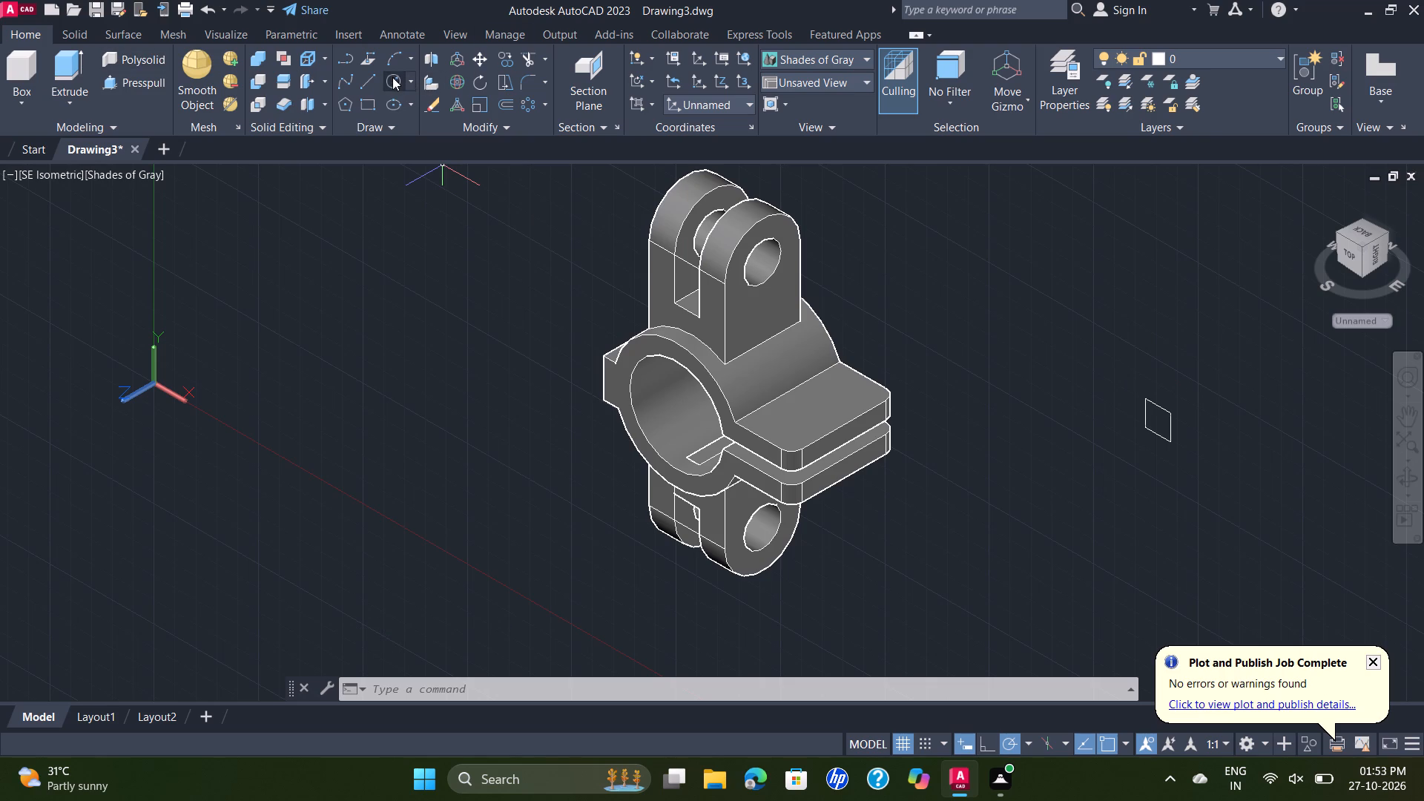
Switch to the Top view to examine the upper fork and its slot from above.
click(52, 179)
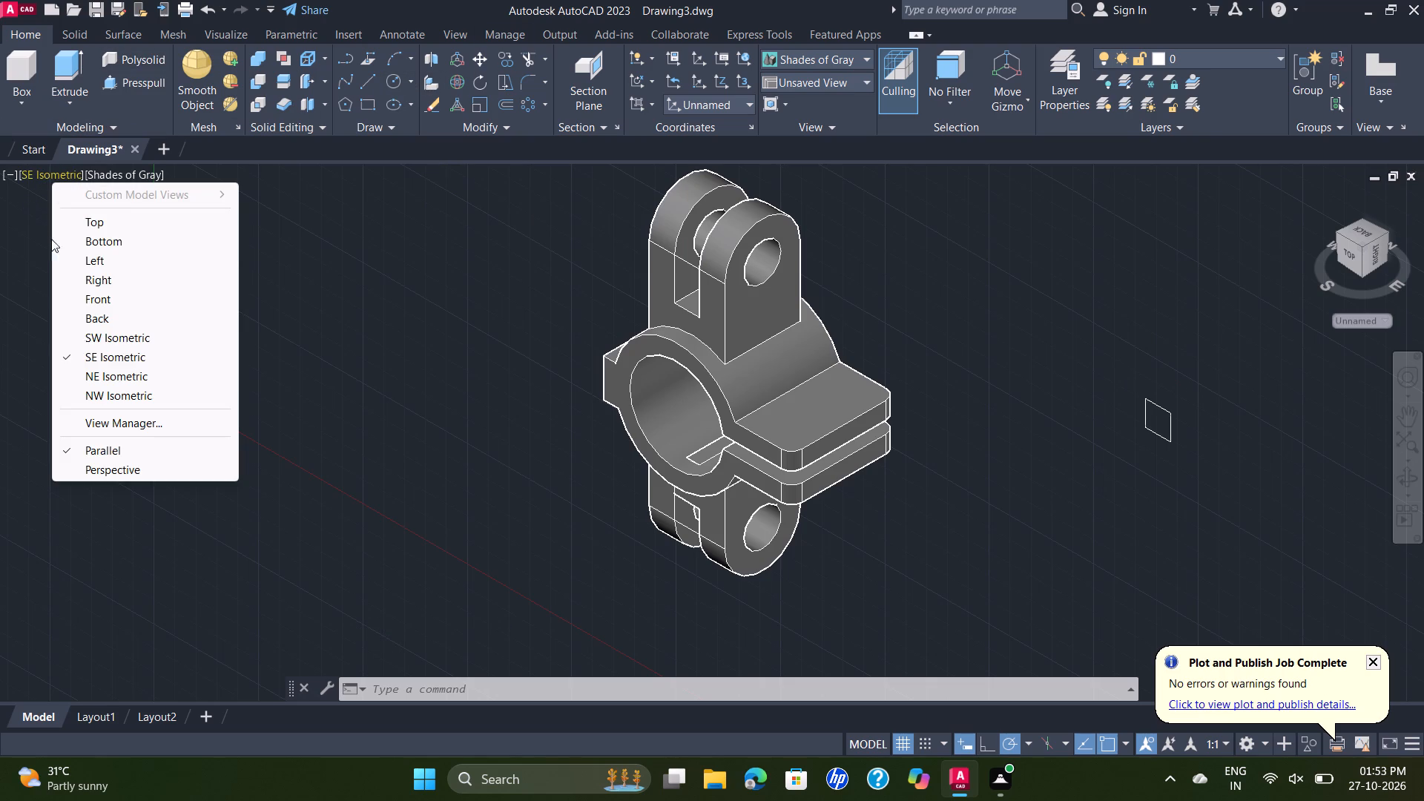
click(96, 230)
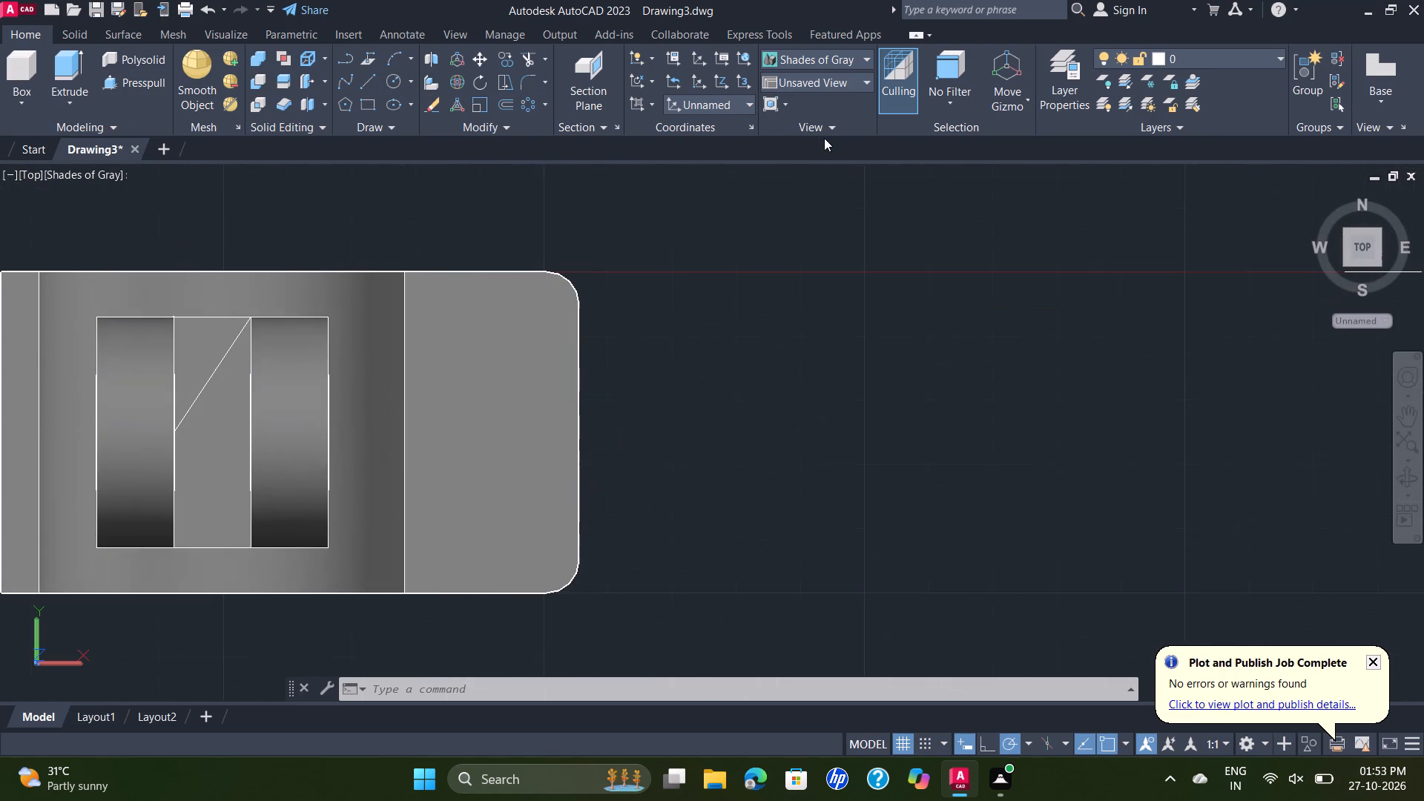
middle_drag(766, 140, 902, 106)
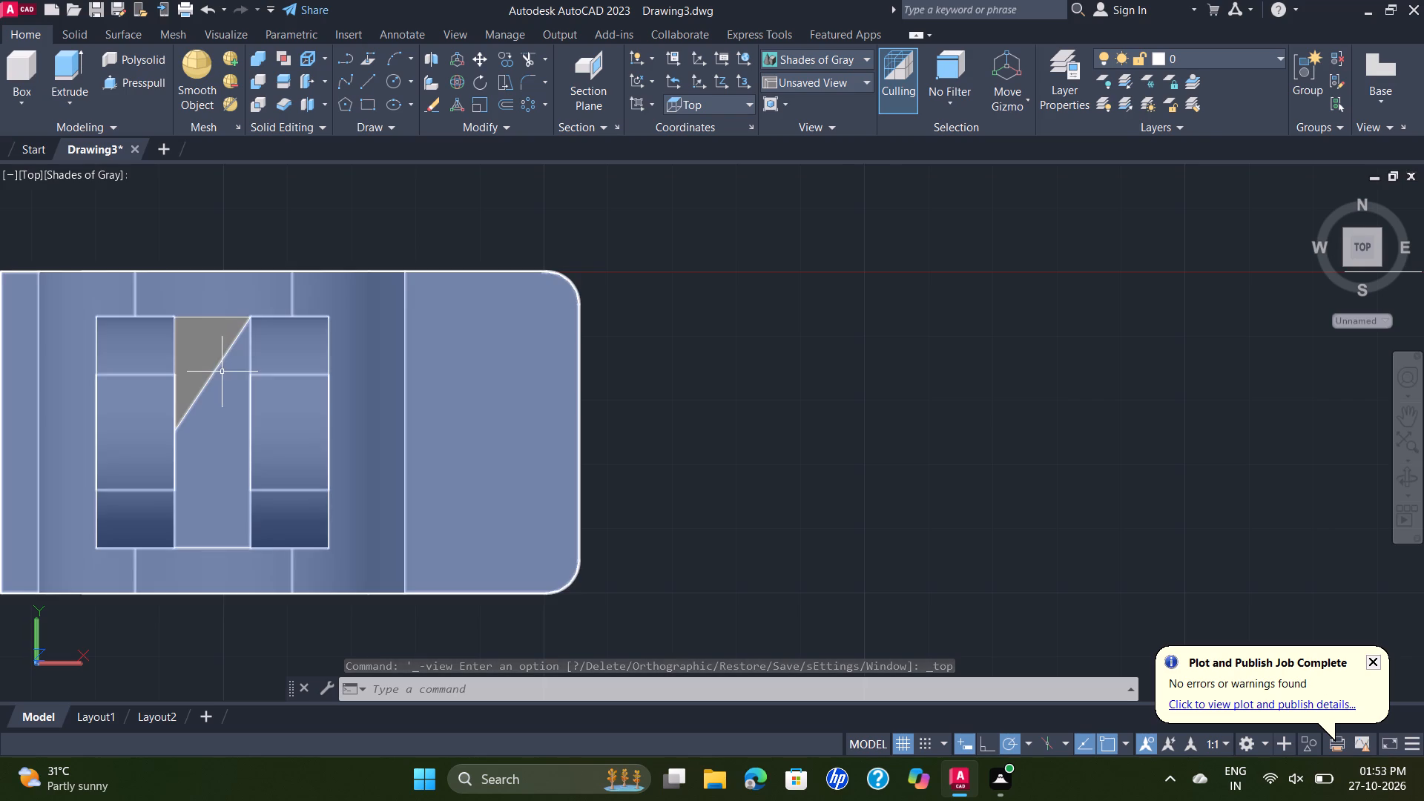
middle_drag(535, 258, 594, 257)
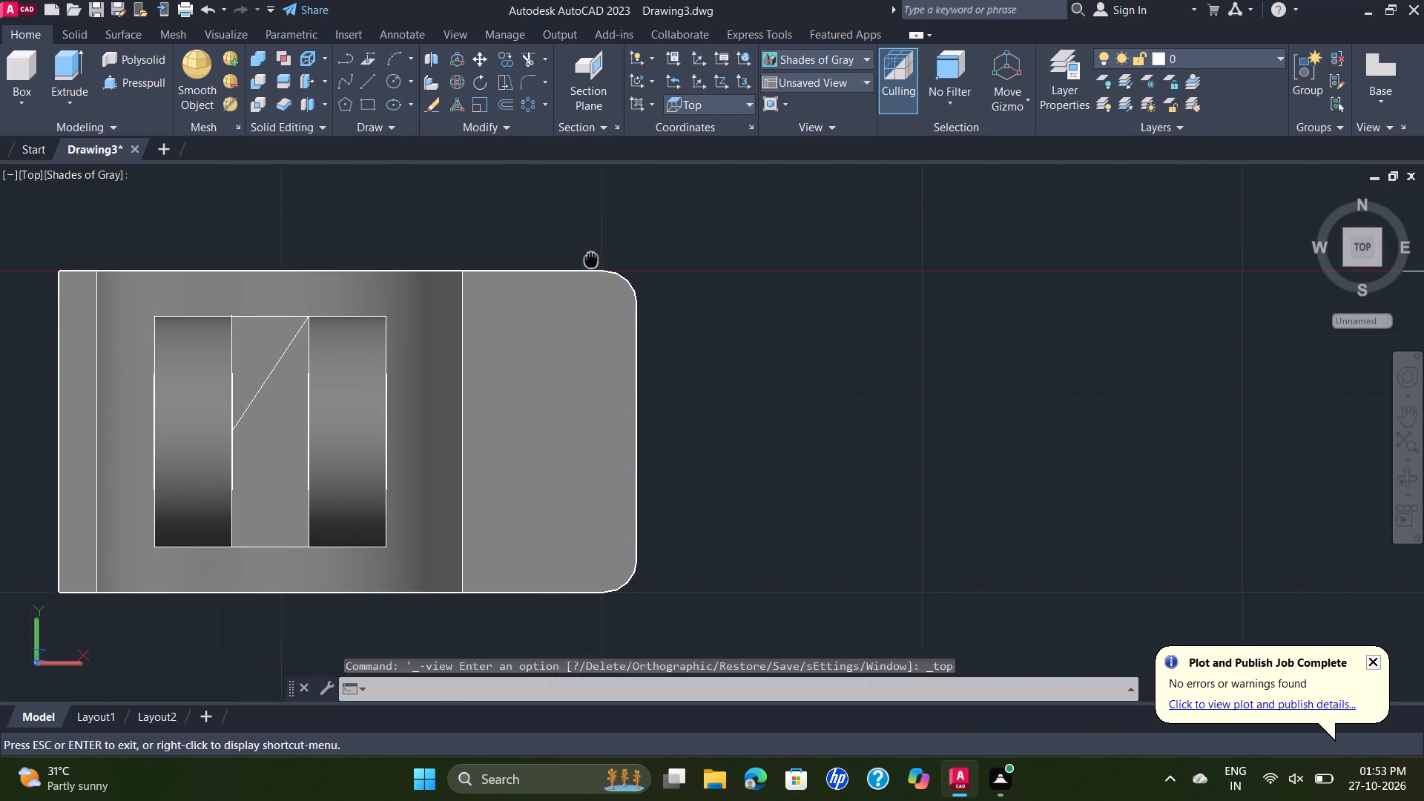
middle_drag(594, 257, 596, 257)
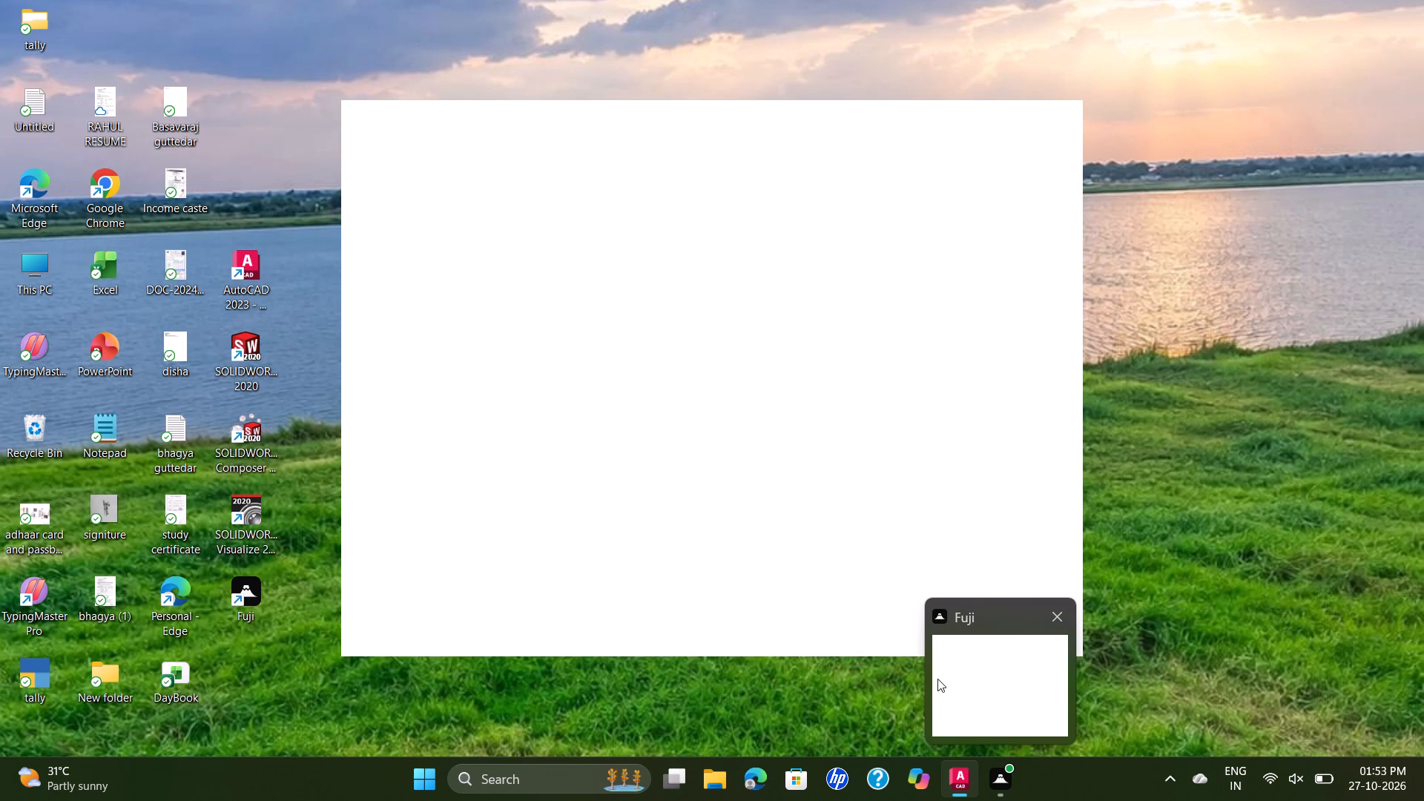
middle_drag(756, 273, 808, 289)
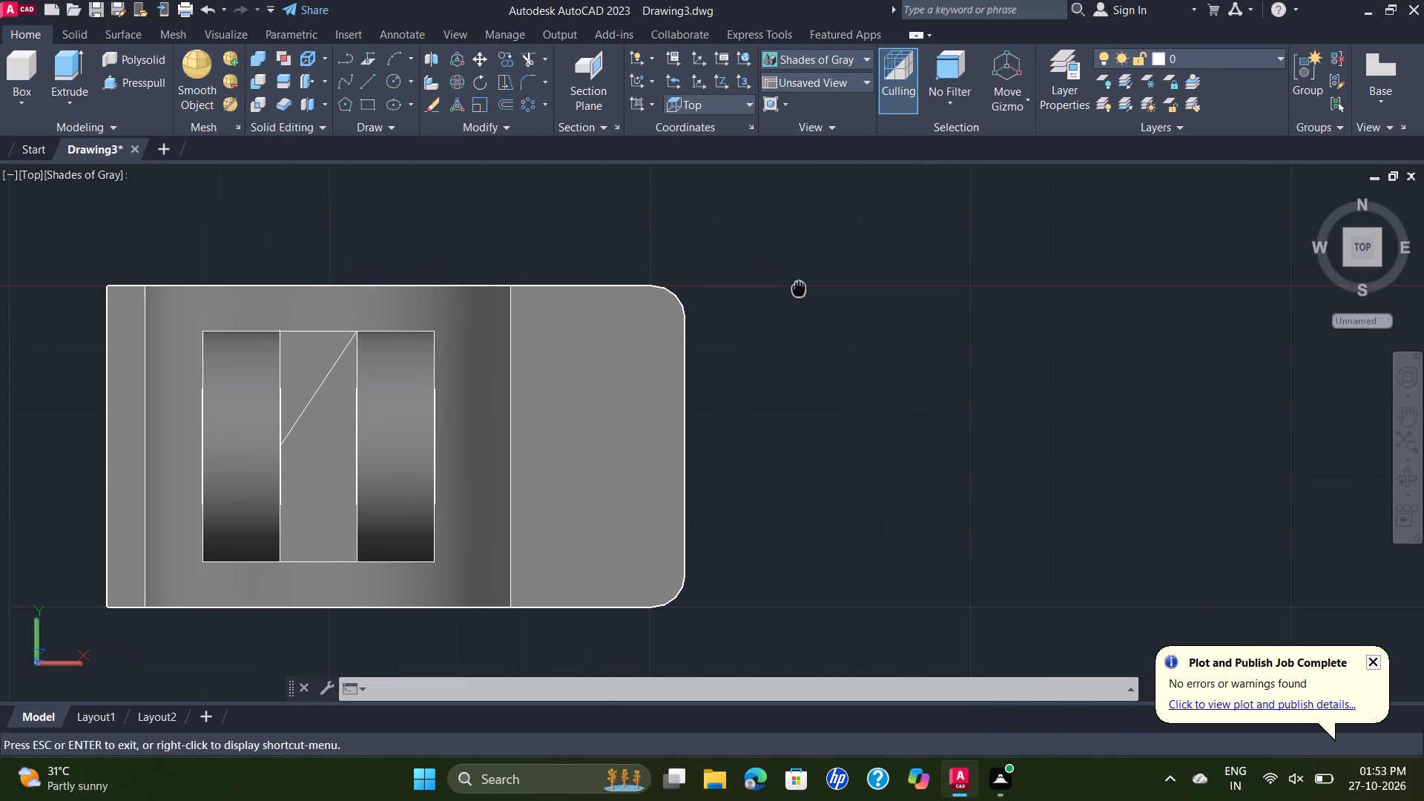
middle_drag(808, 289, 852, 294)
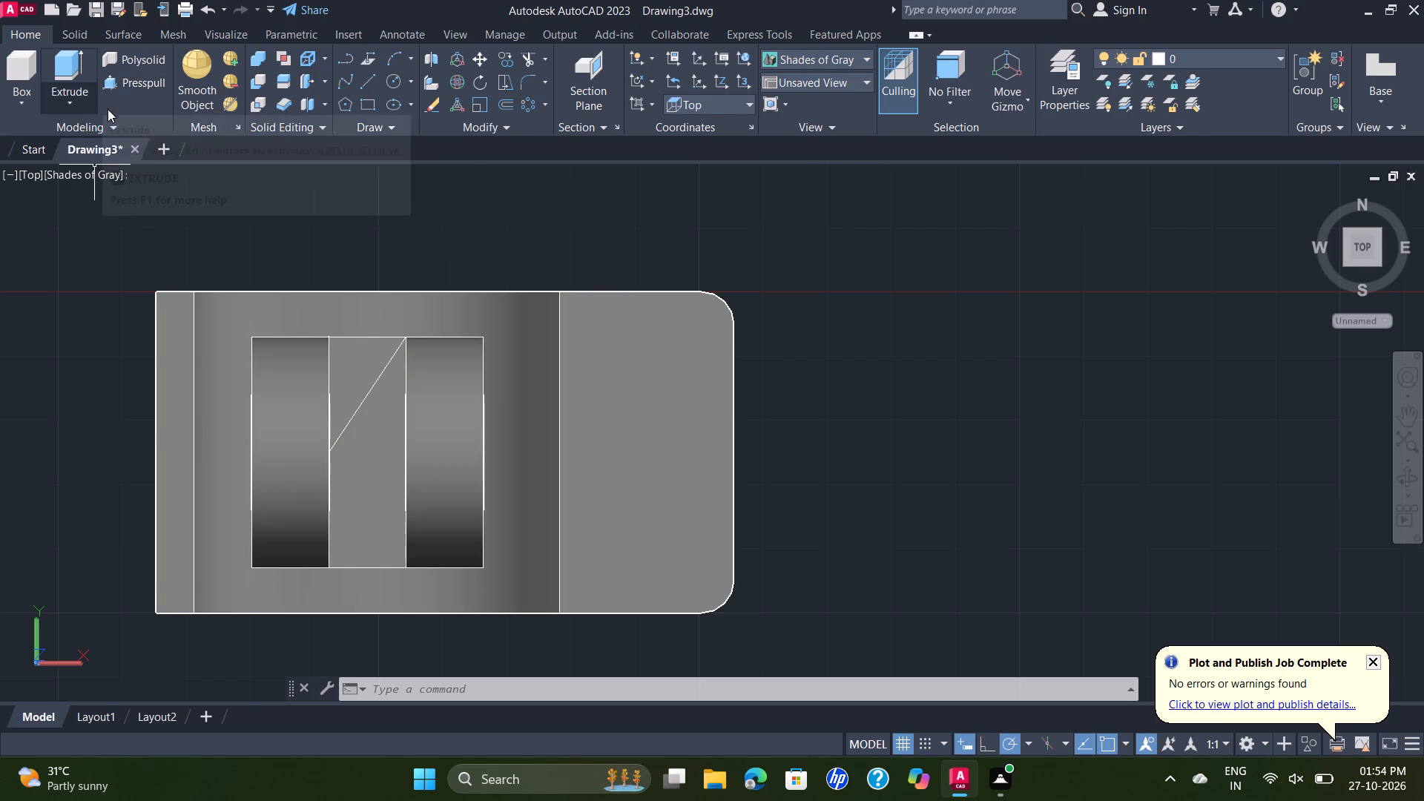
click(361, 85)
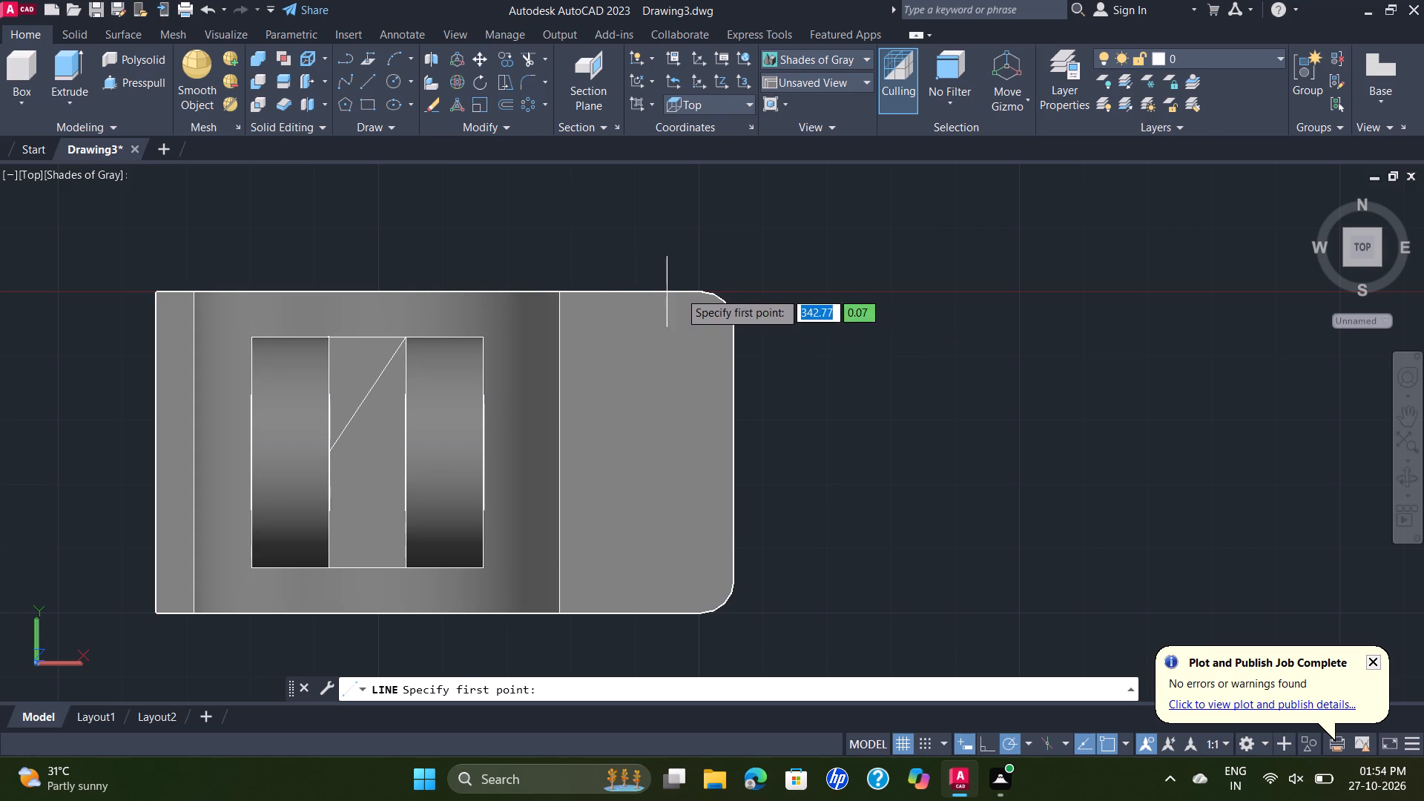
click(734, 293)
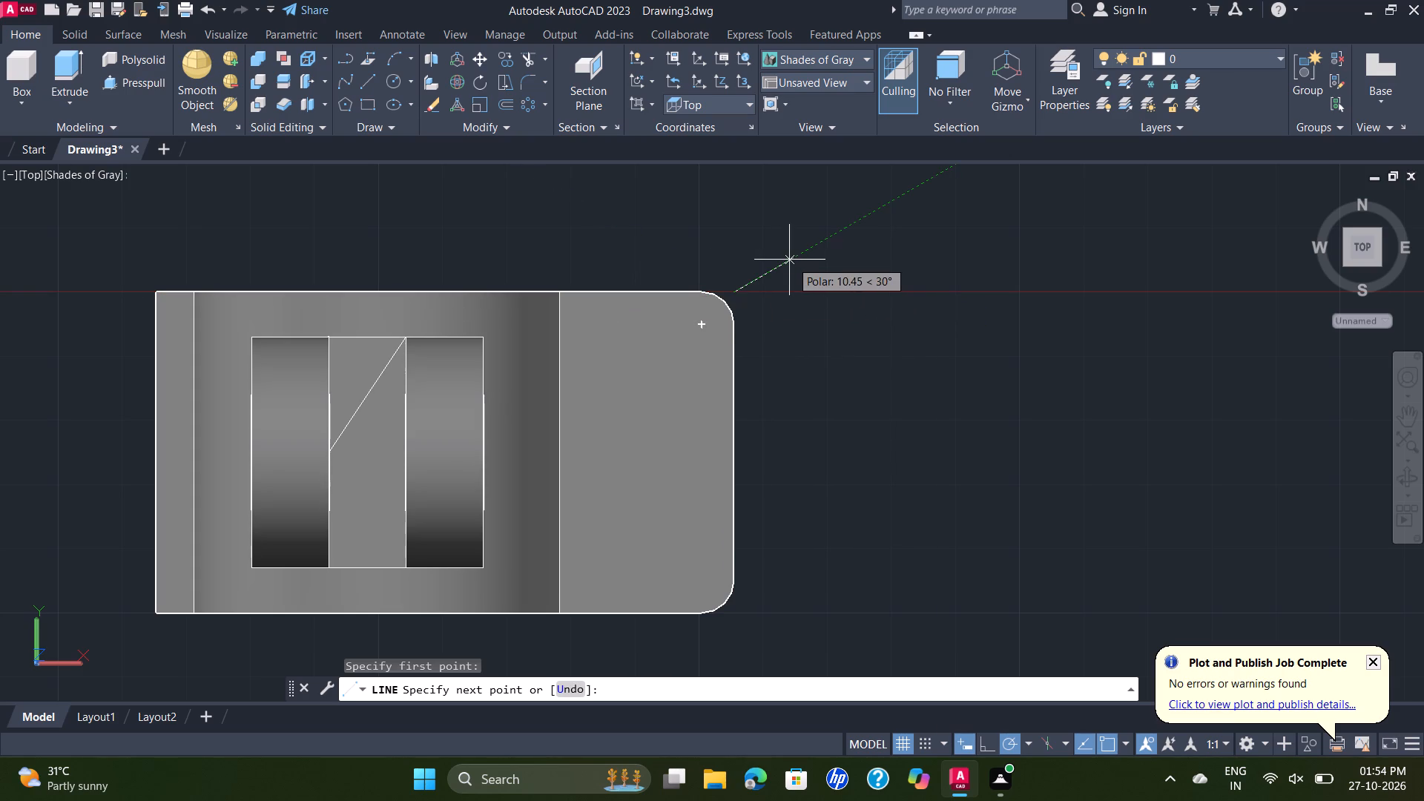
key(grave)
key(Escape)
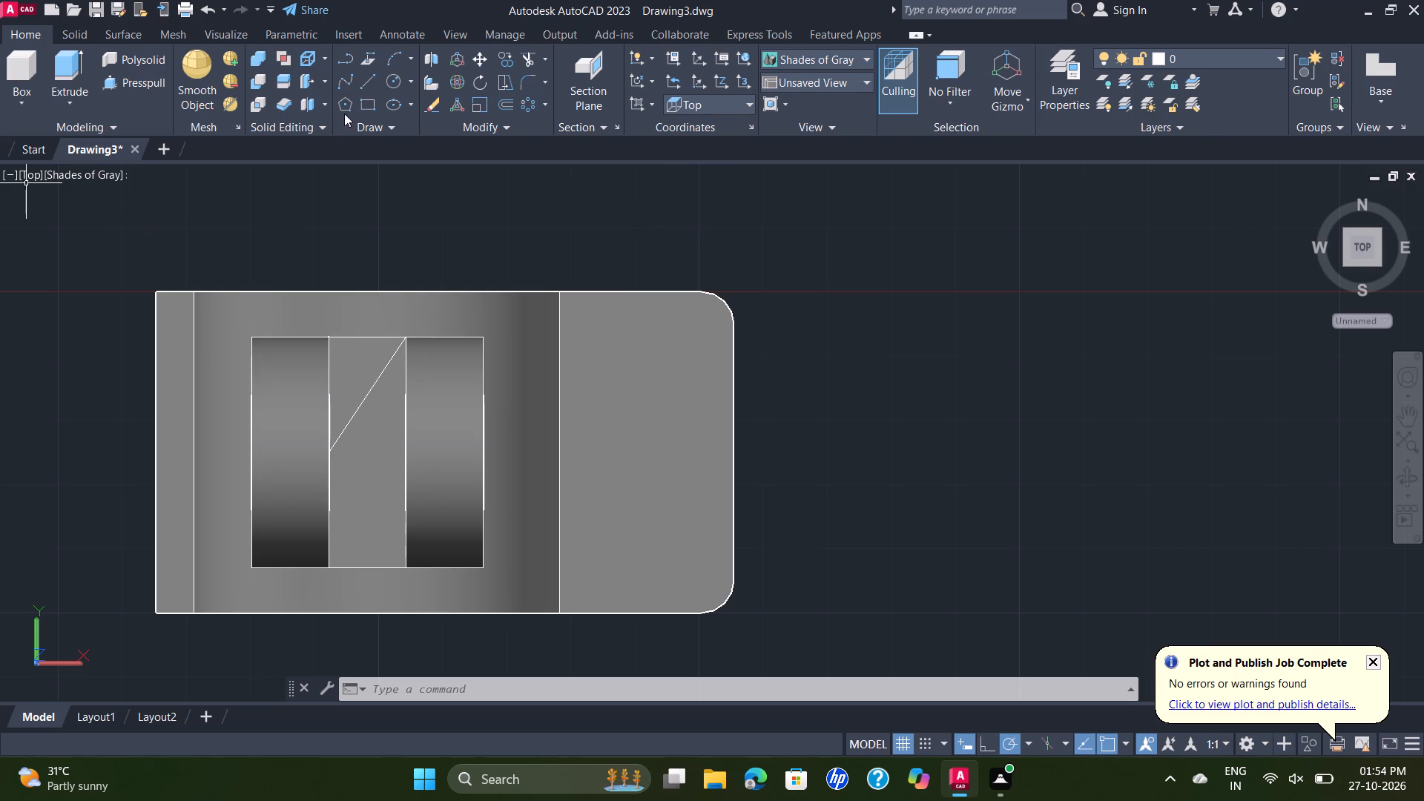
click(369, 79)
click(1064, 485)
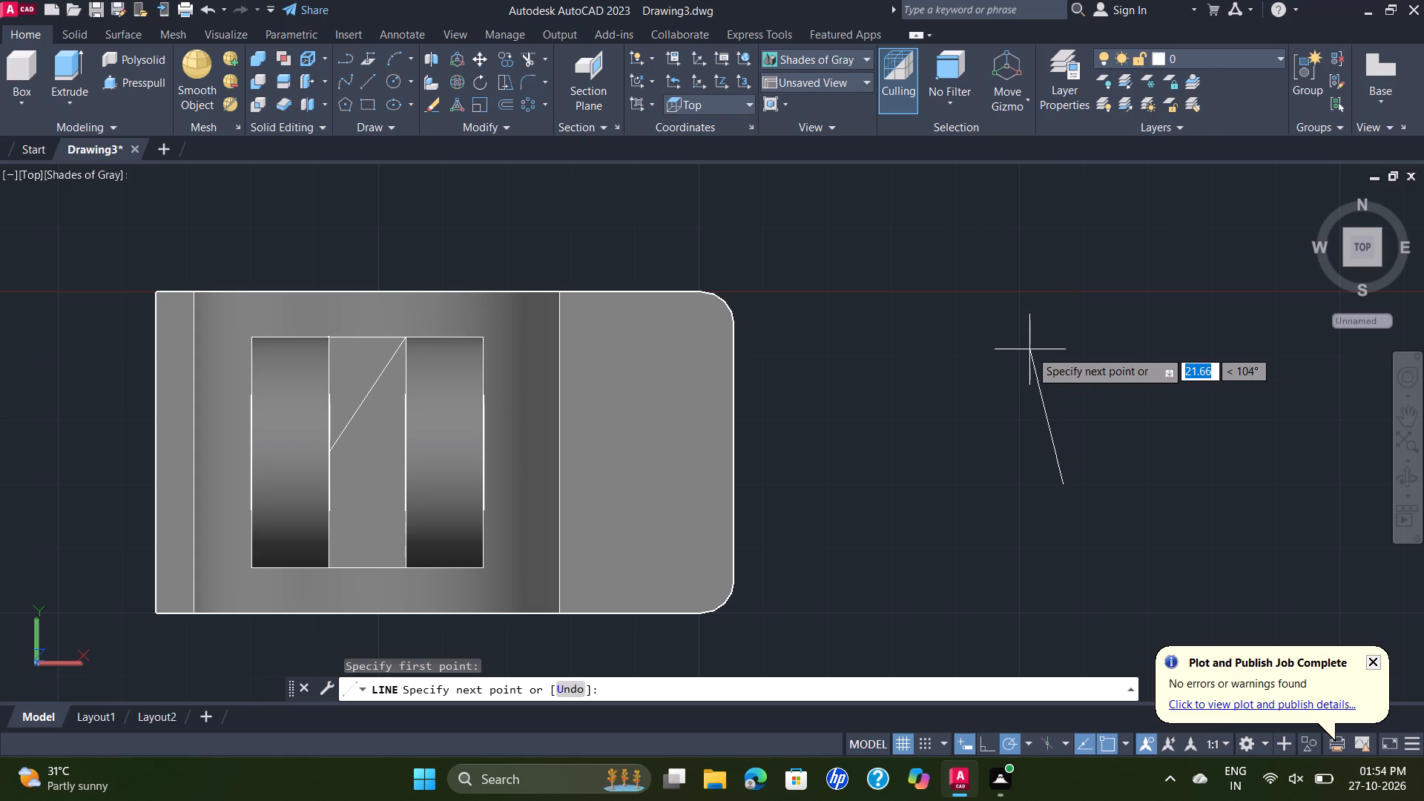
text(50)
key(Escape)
Beside the clamp's rounded end, draw connected lines 50 up, 12 across towards the clamp, and 12 back down.
key(space)
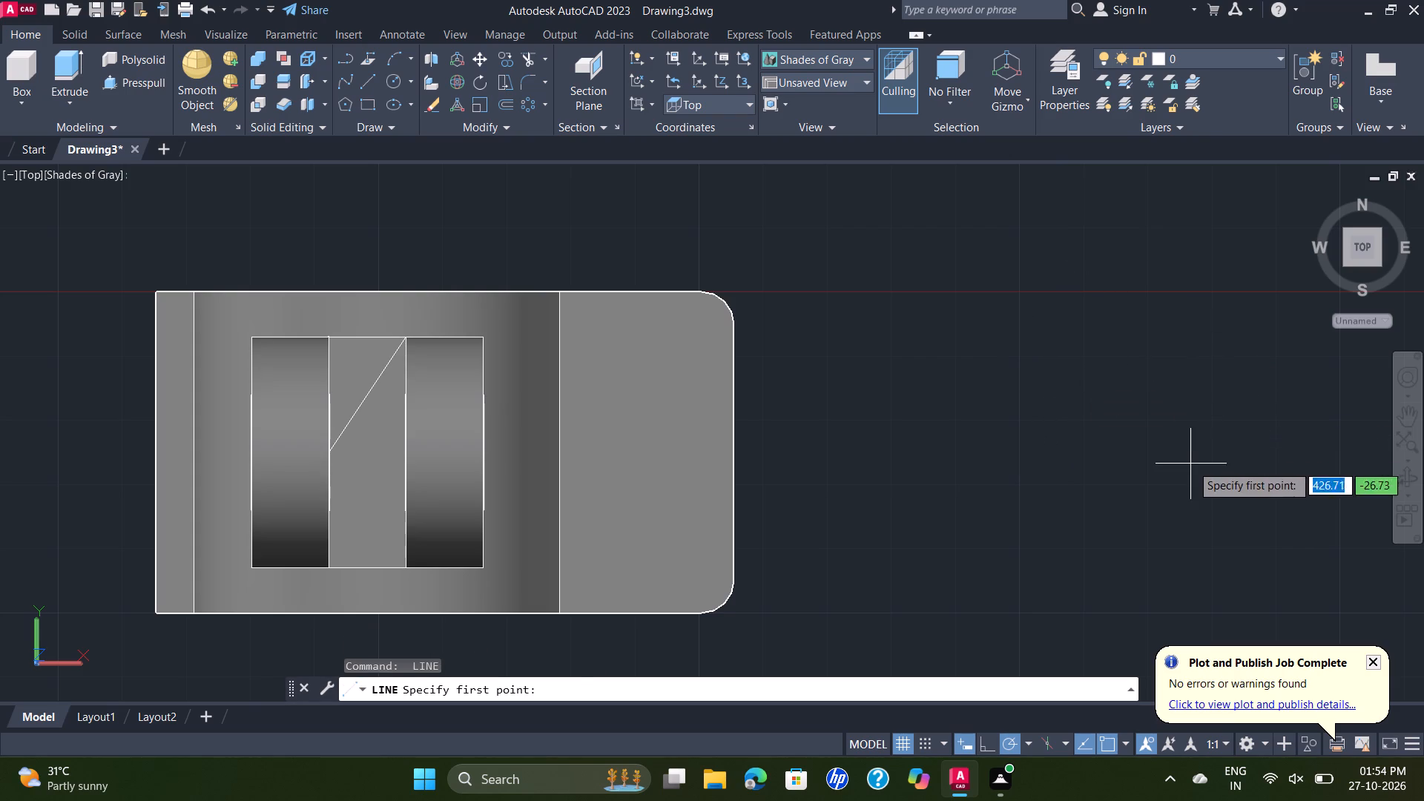
click(1190, 466)
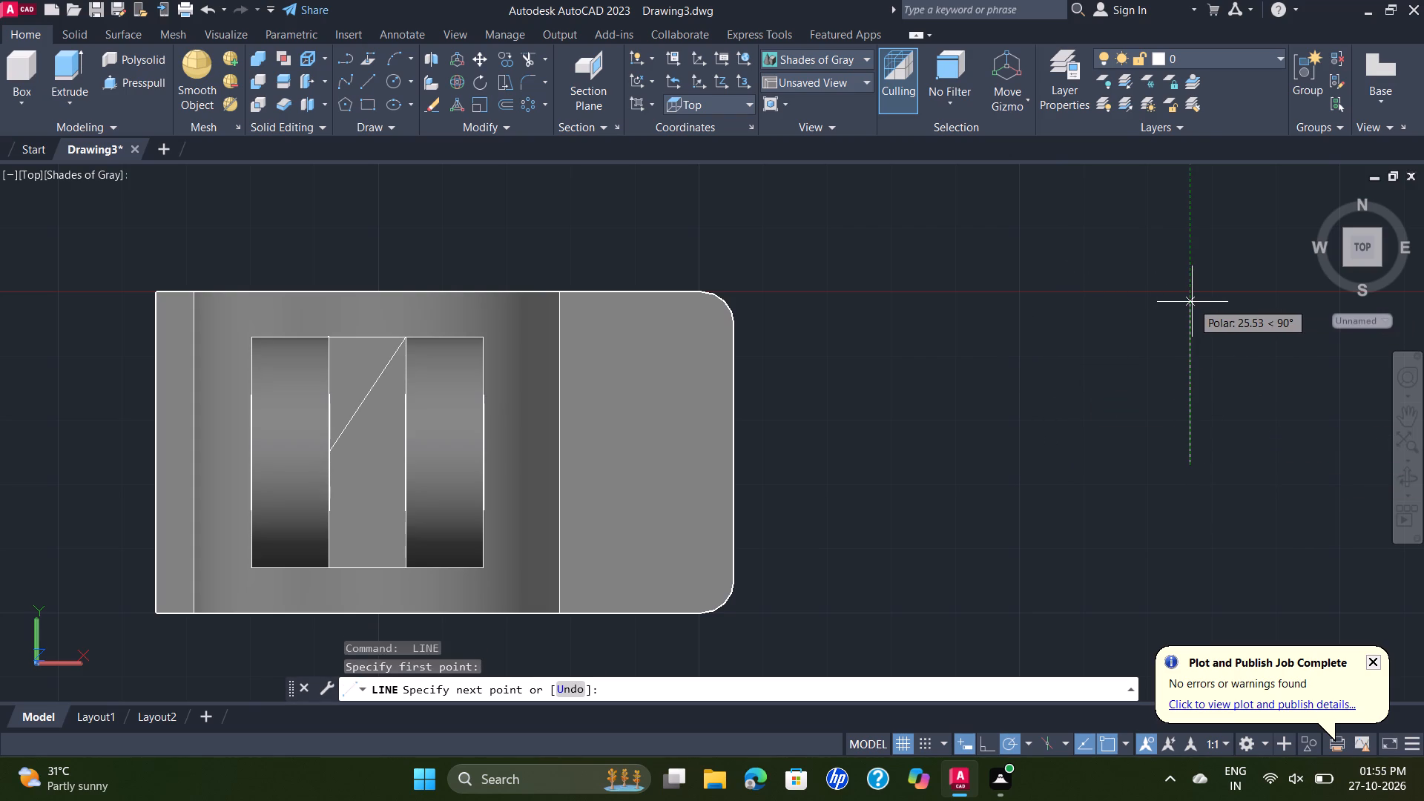
text(50)
key(Return)
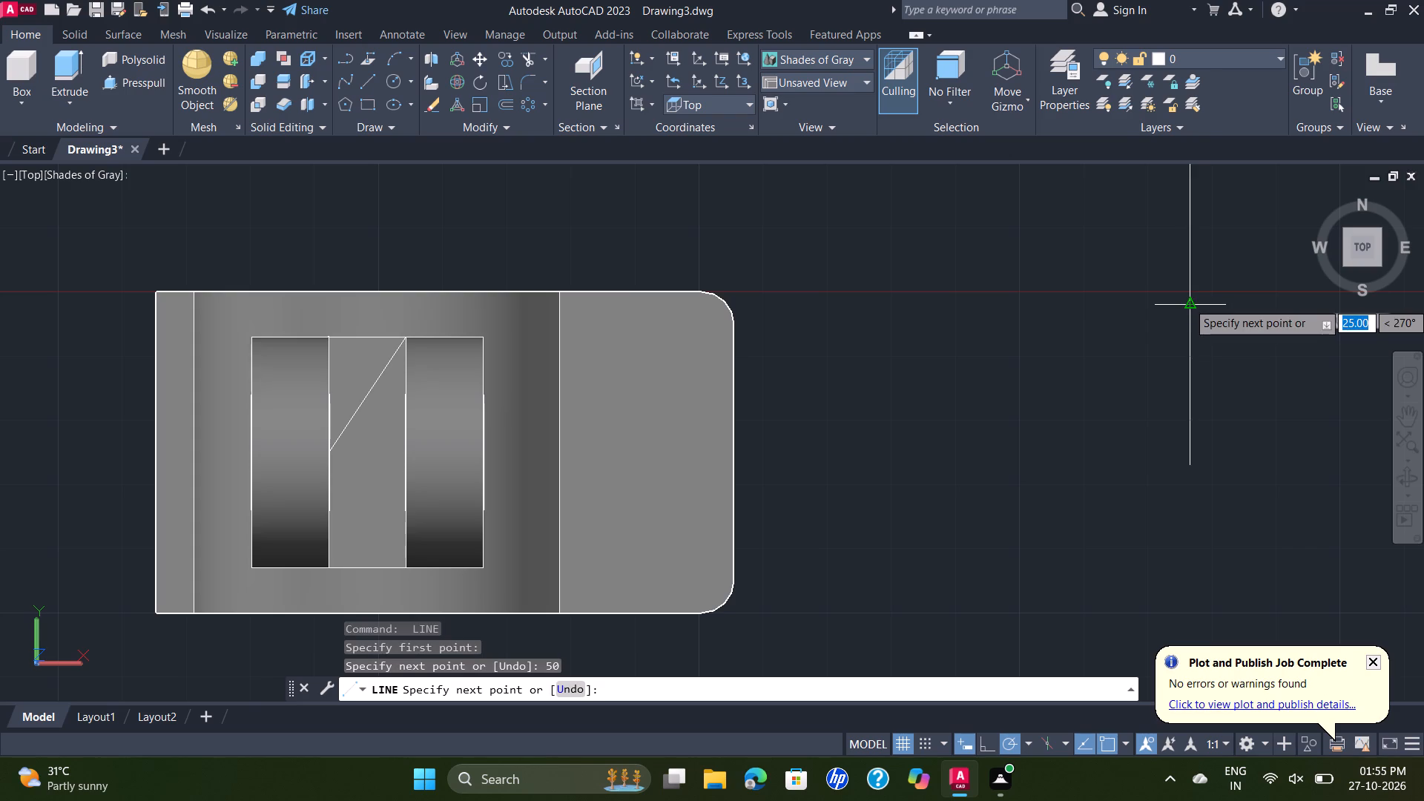
scroll(1201, 264, down, 1)
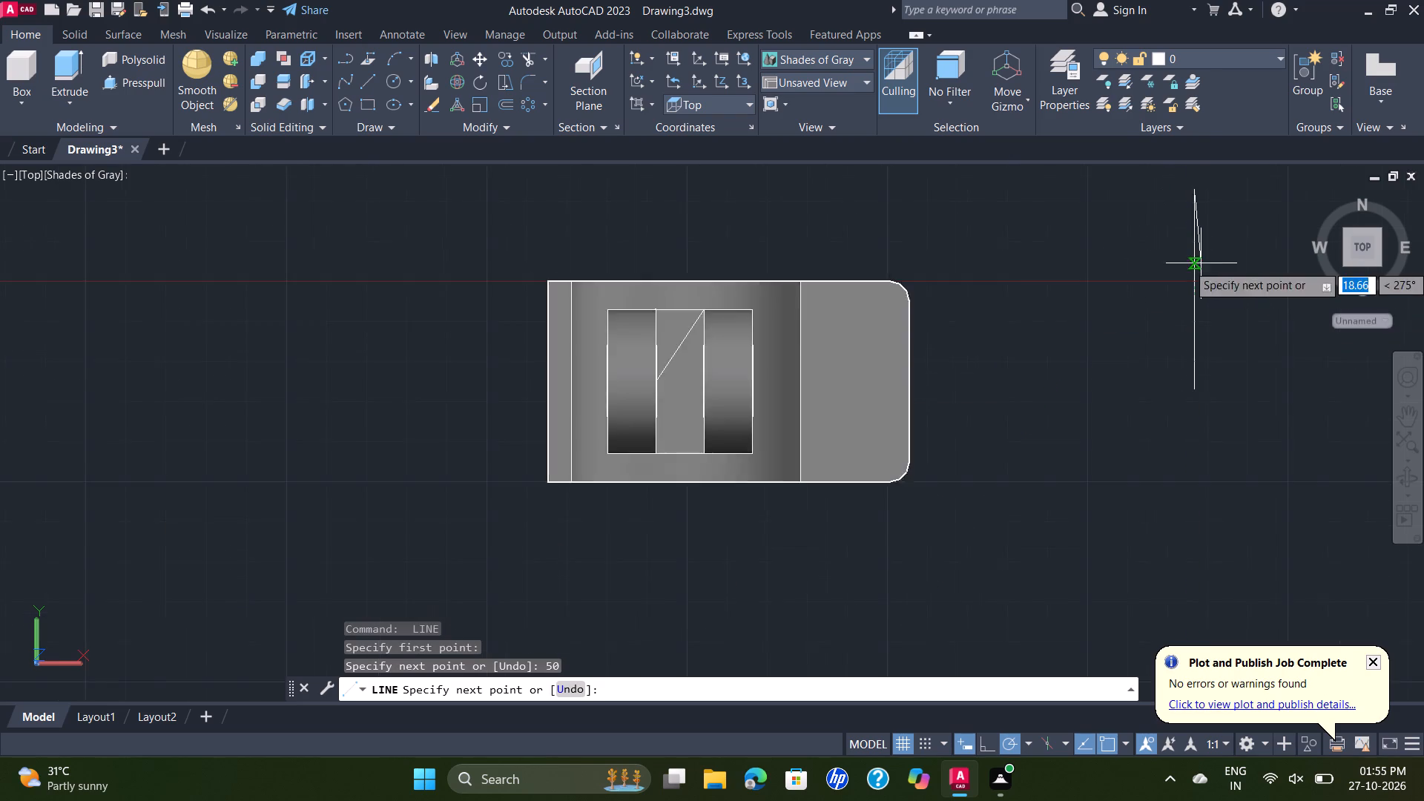
scroll(1204, 266, down, 1)
middle_drag(1207, 268, 1147, 298)
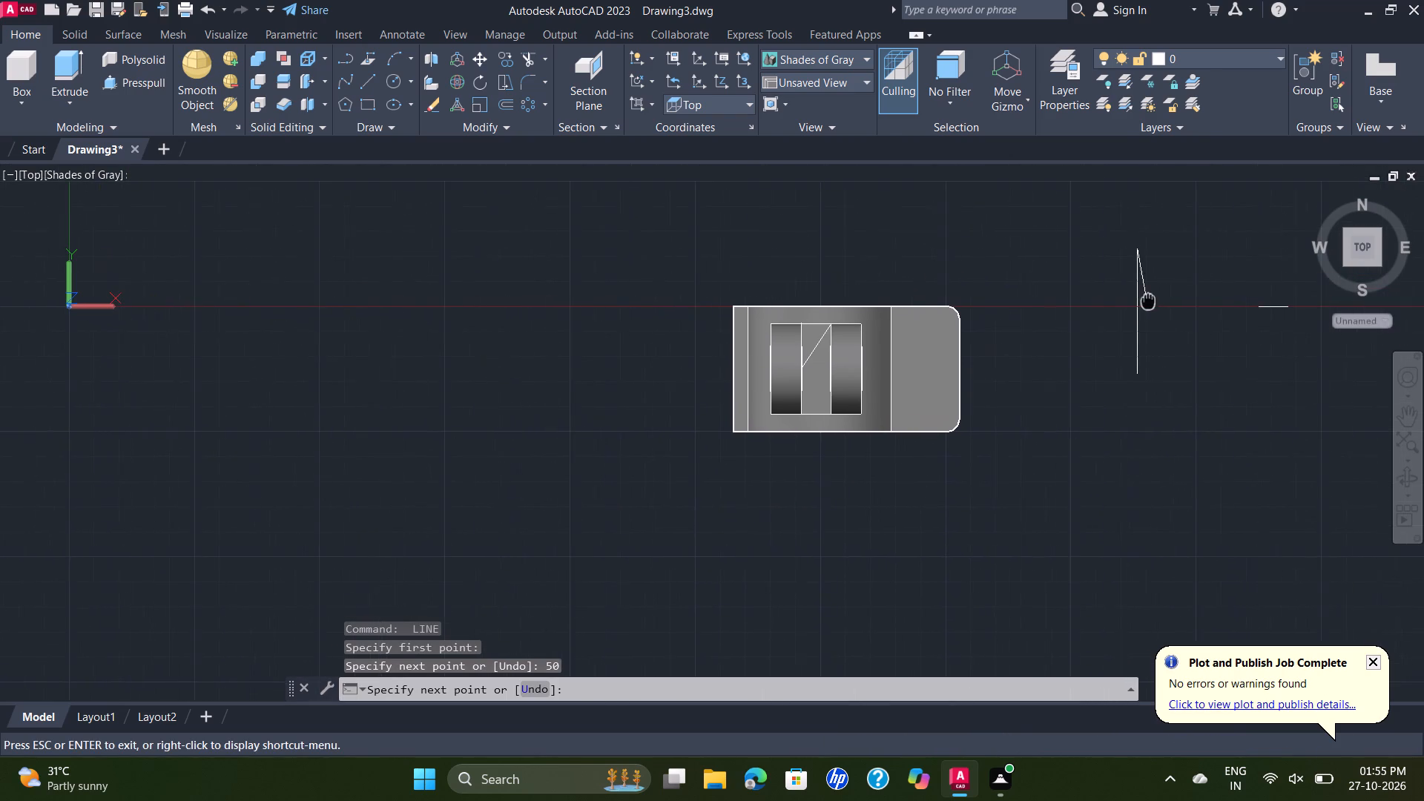
middle_drag(1147, 298, 1141, 297)
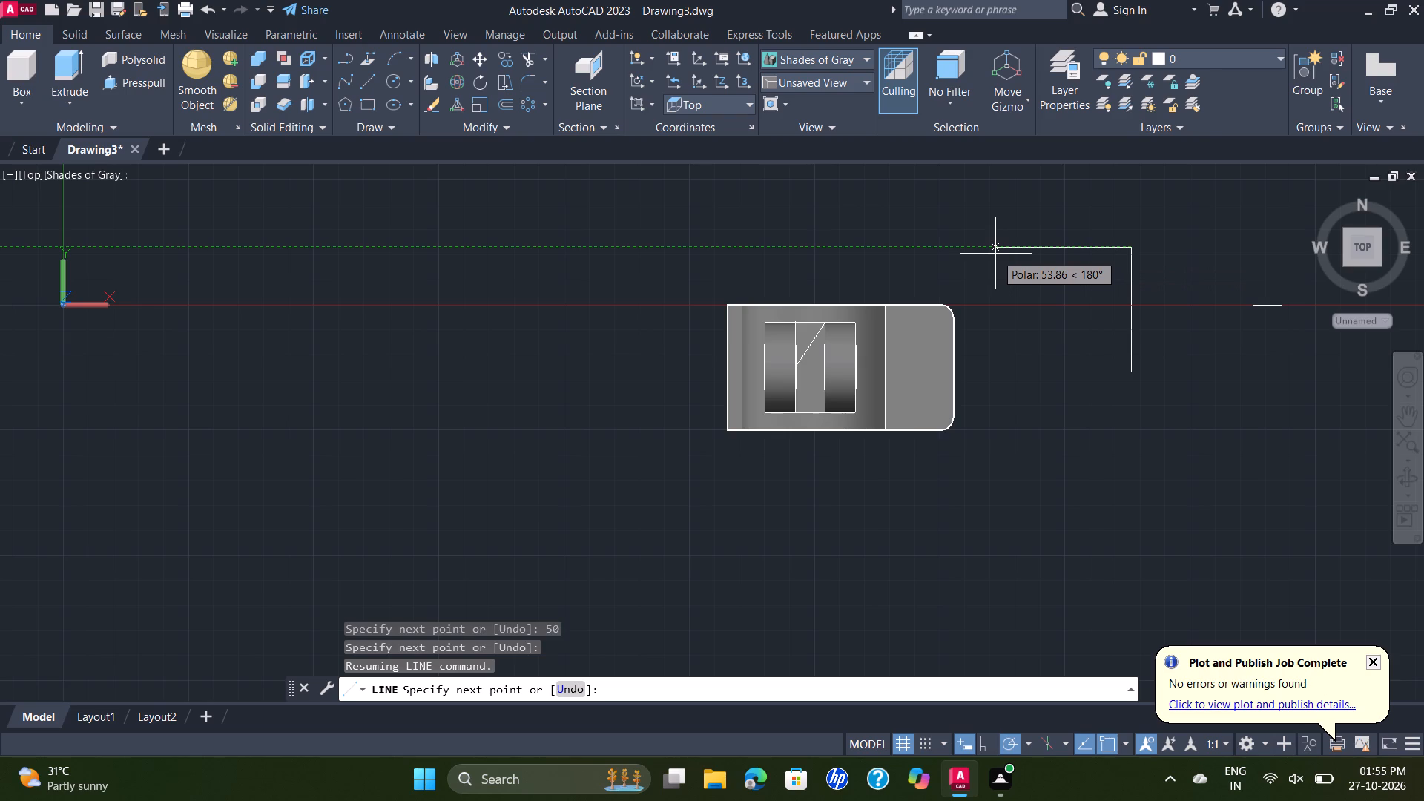
text(12)
key(Return)
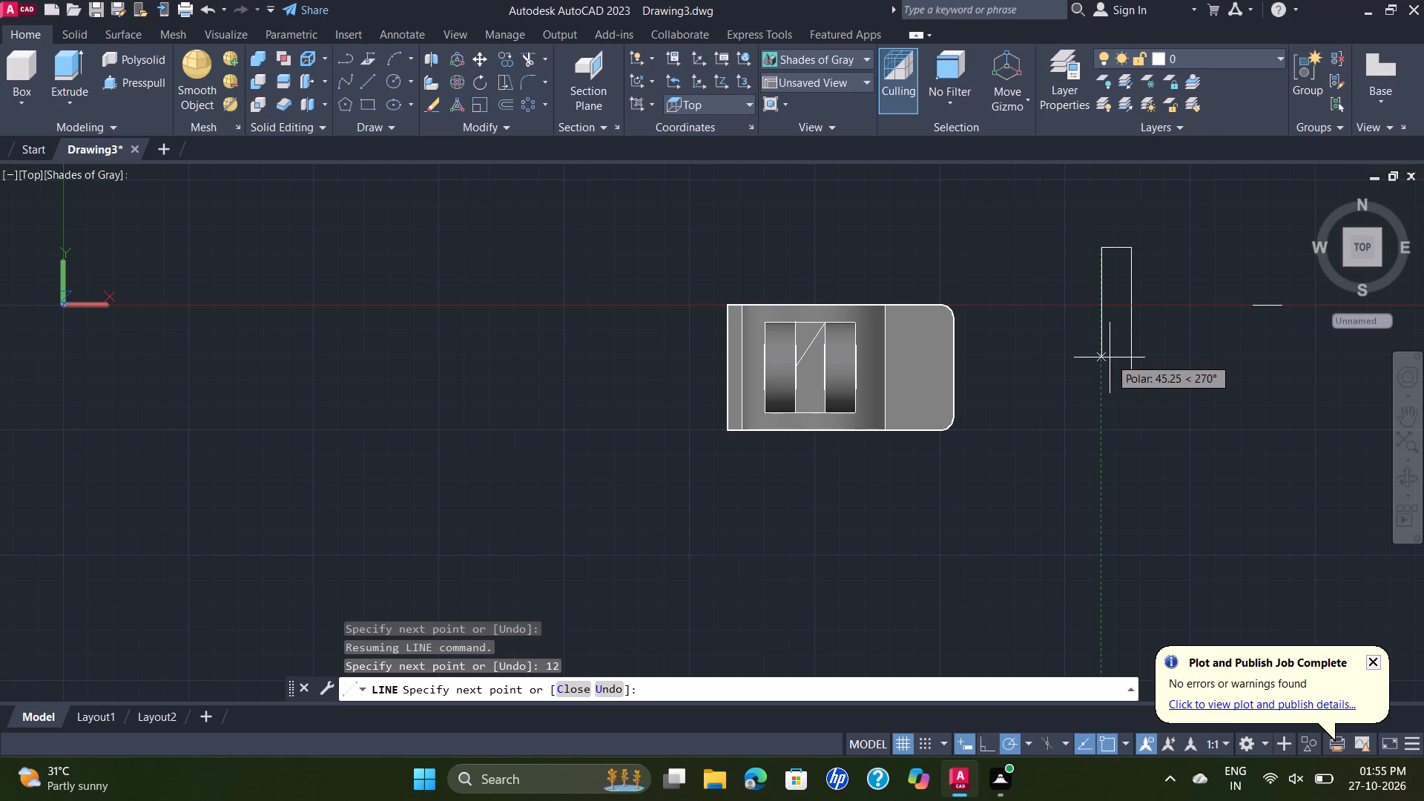
text(12)
key(Return)
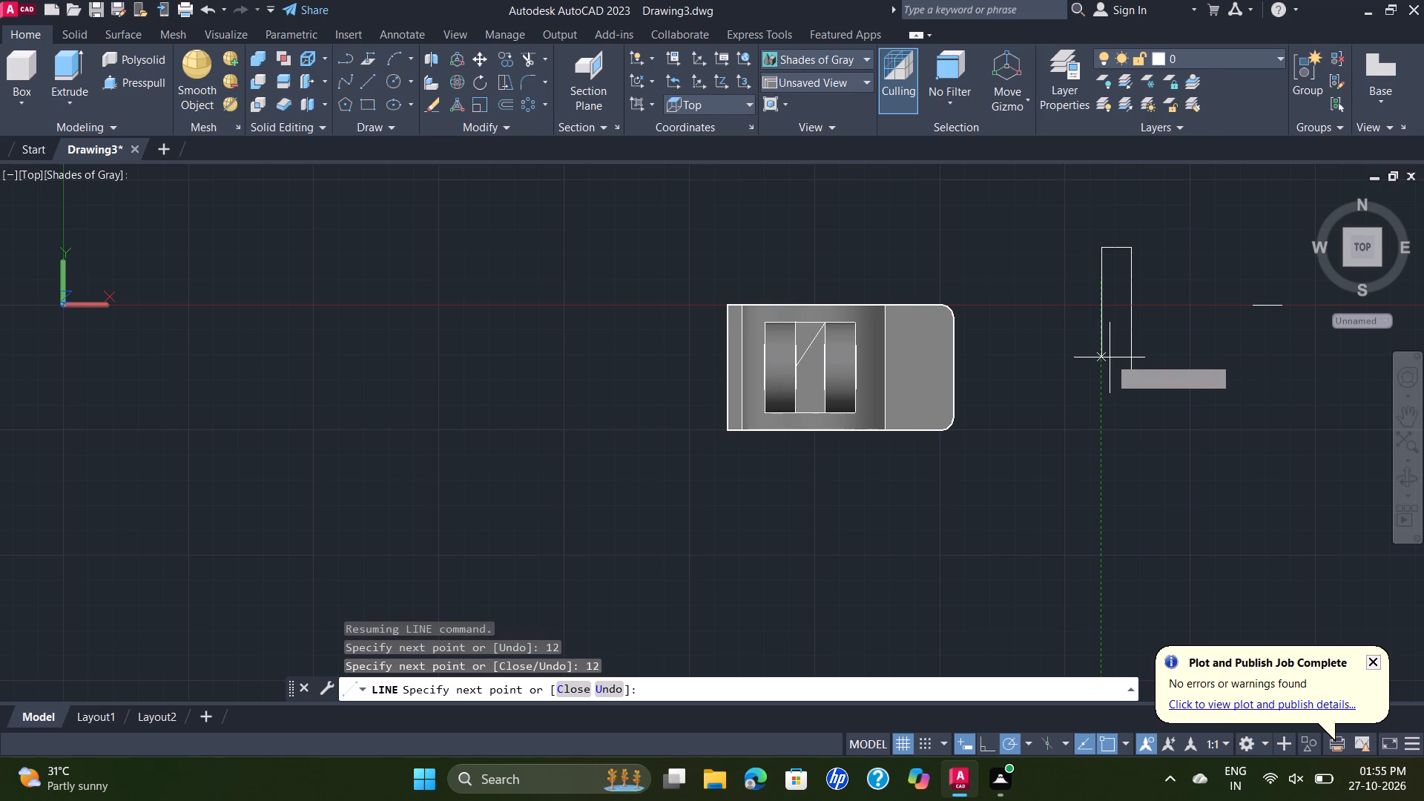
key(Escape)
From the lower end of the 50-long line, draw a 12-long line towards the clamp and a 12-long line up.
key(space)
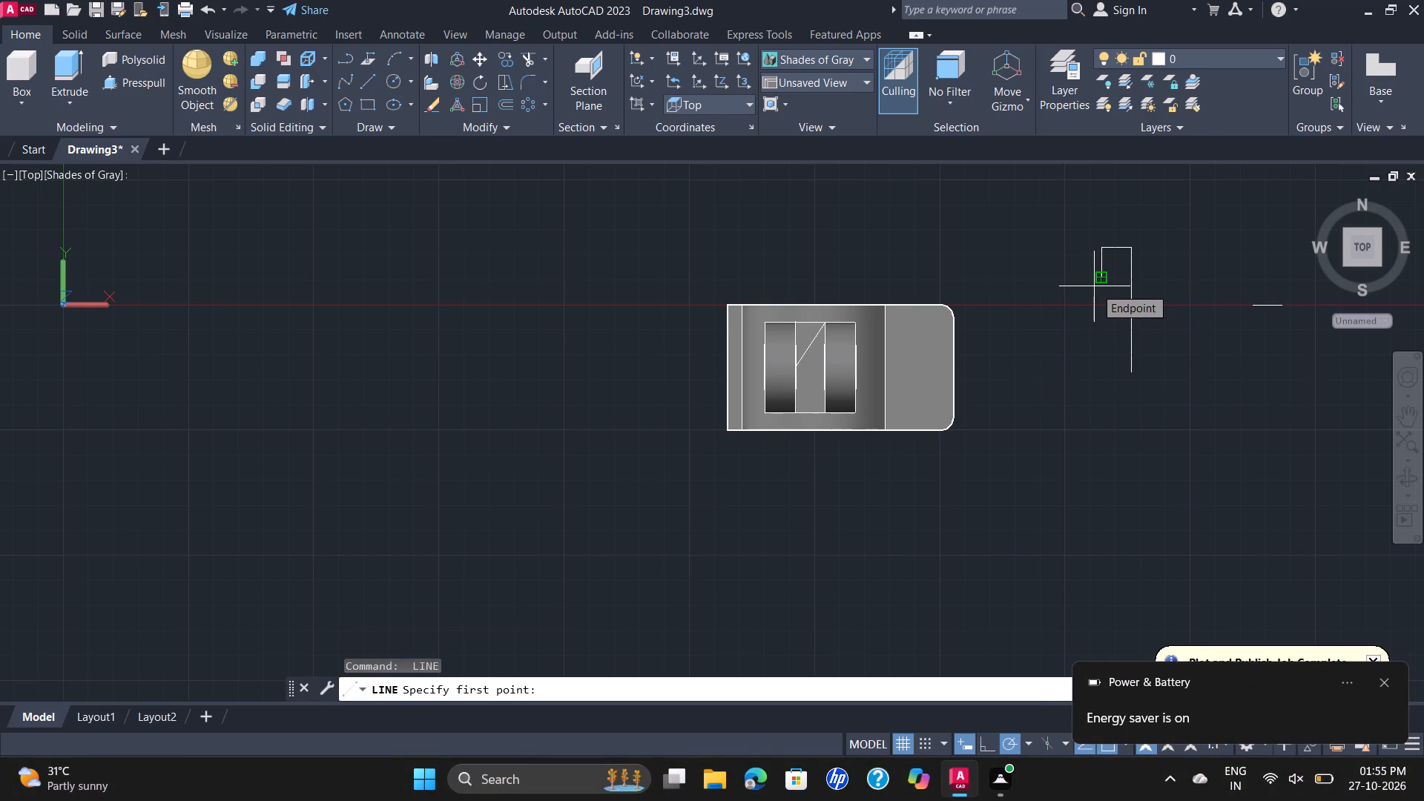
click(1133, 378)
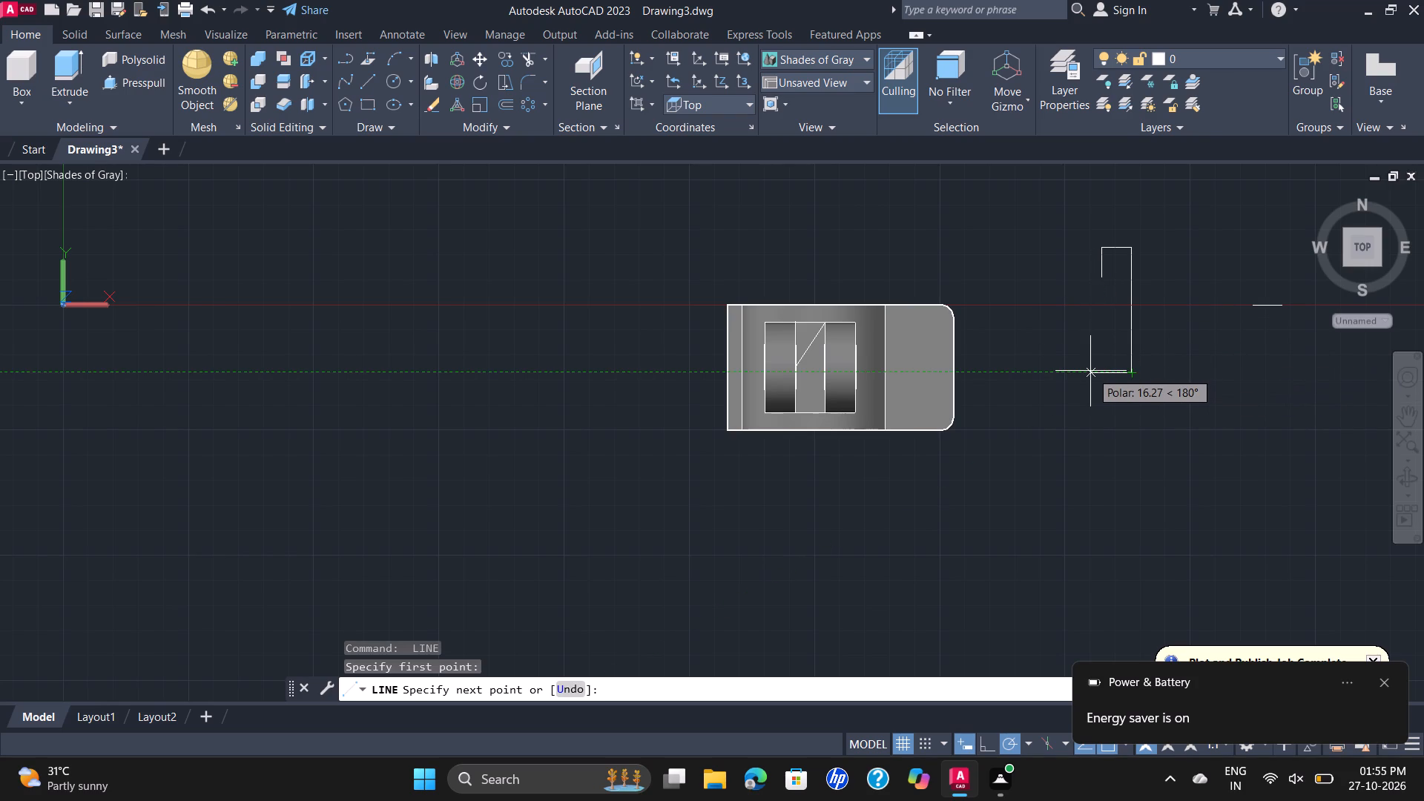
text(12)
key(Return)
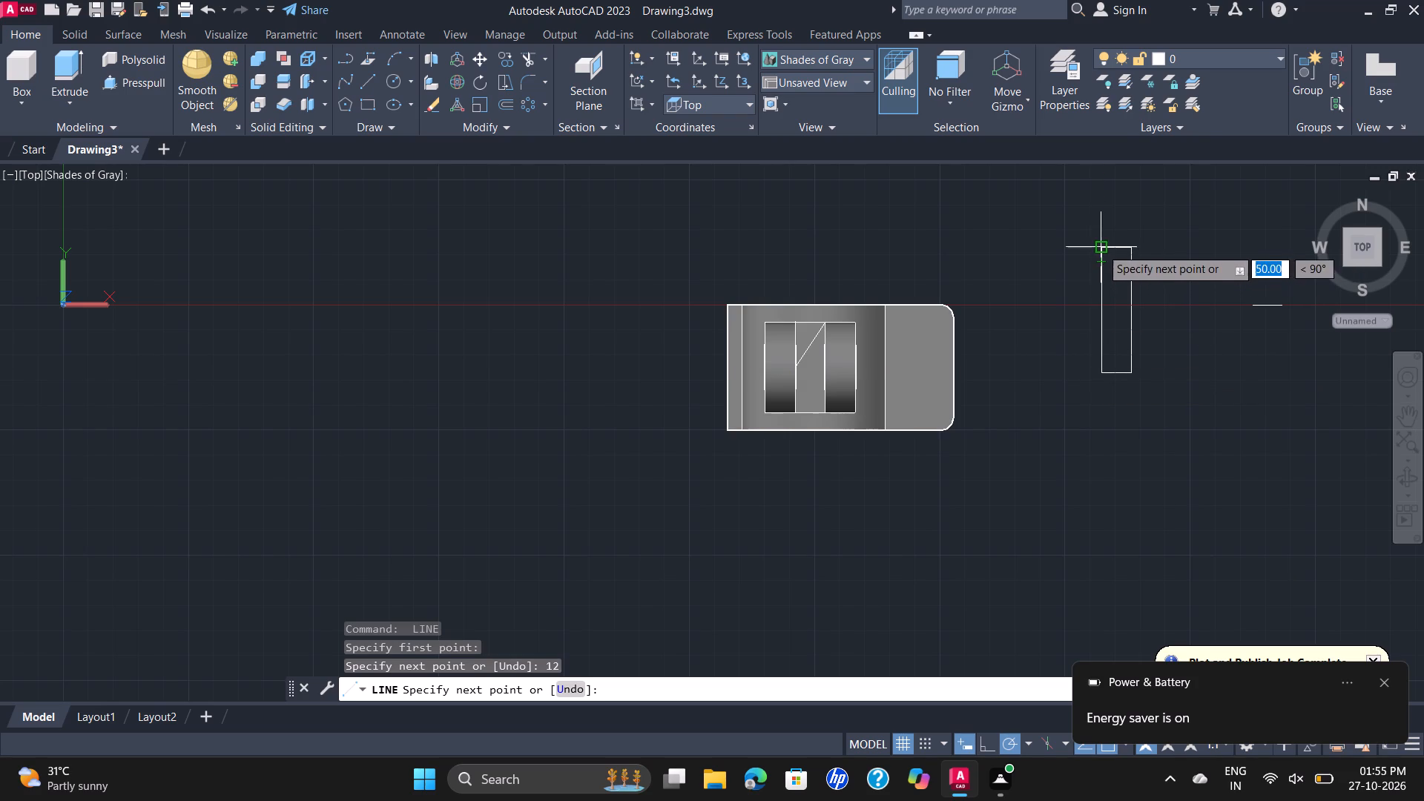
text(12)
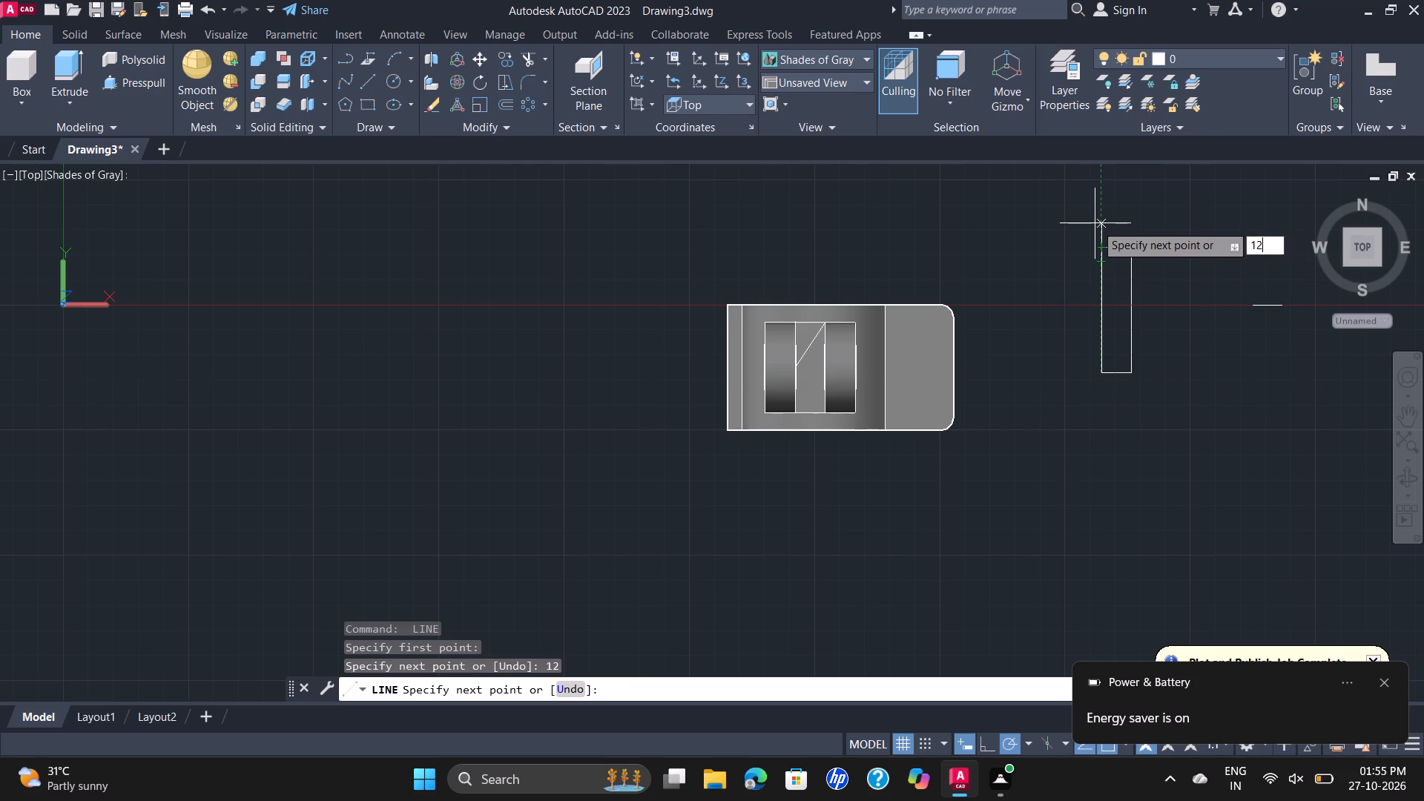
key(Return)
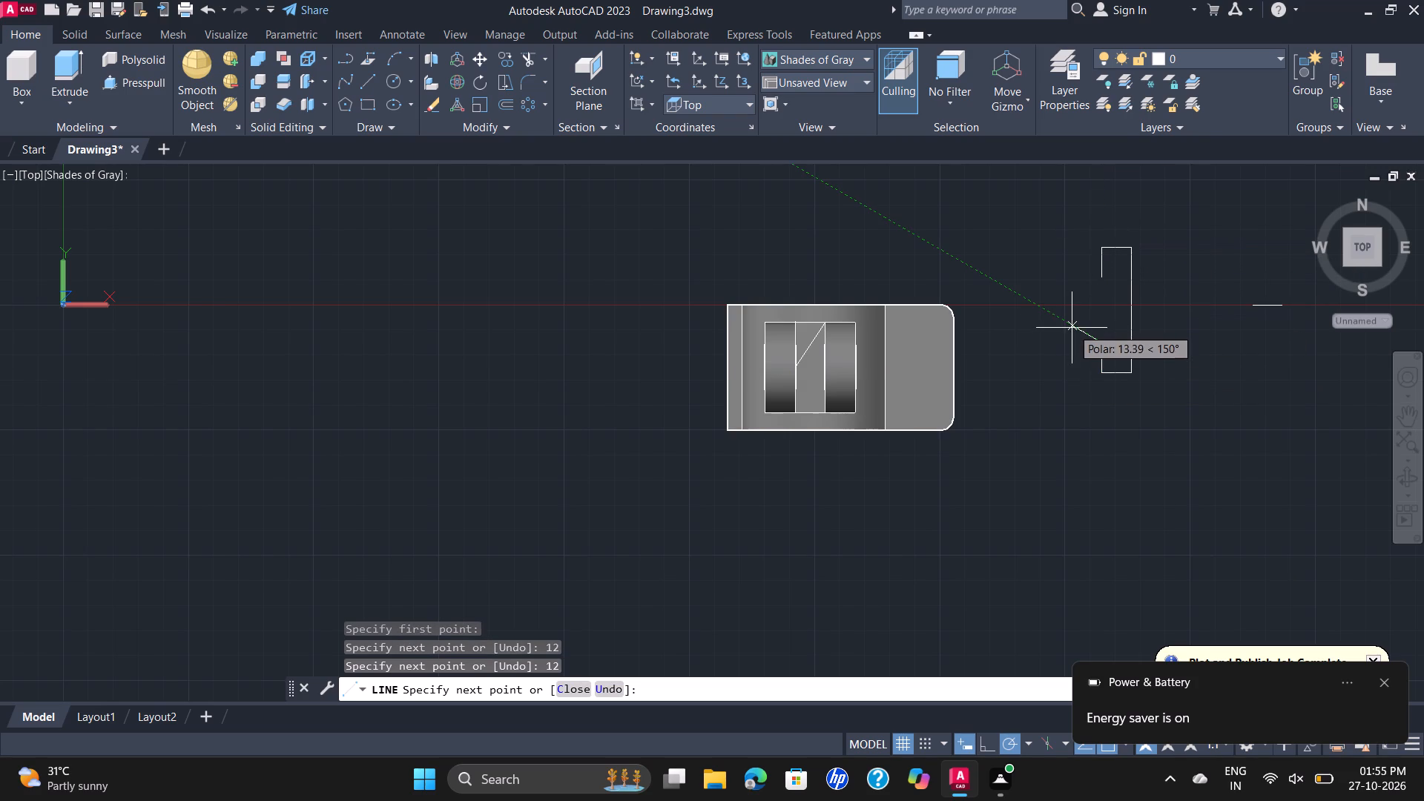
key(Escape)
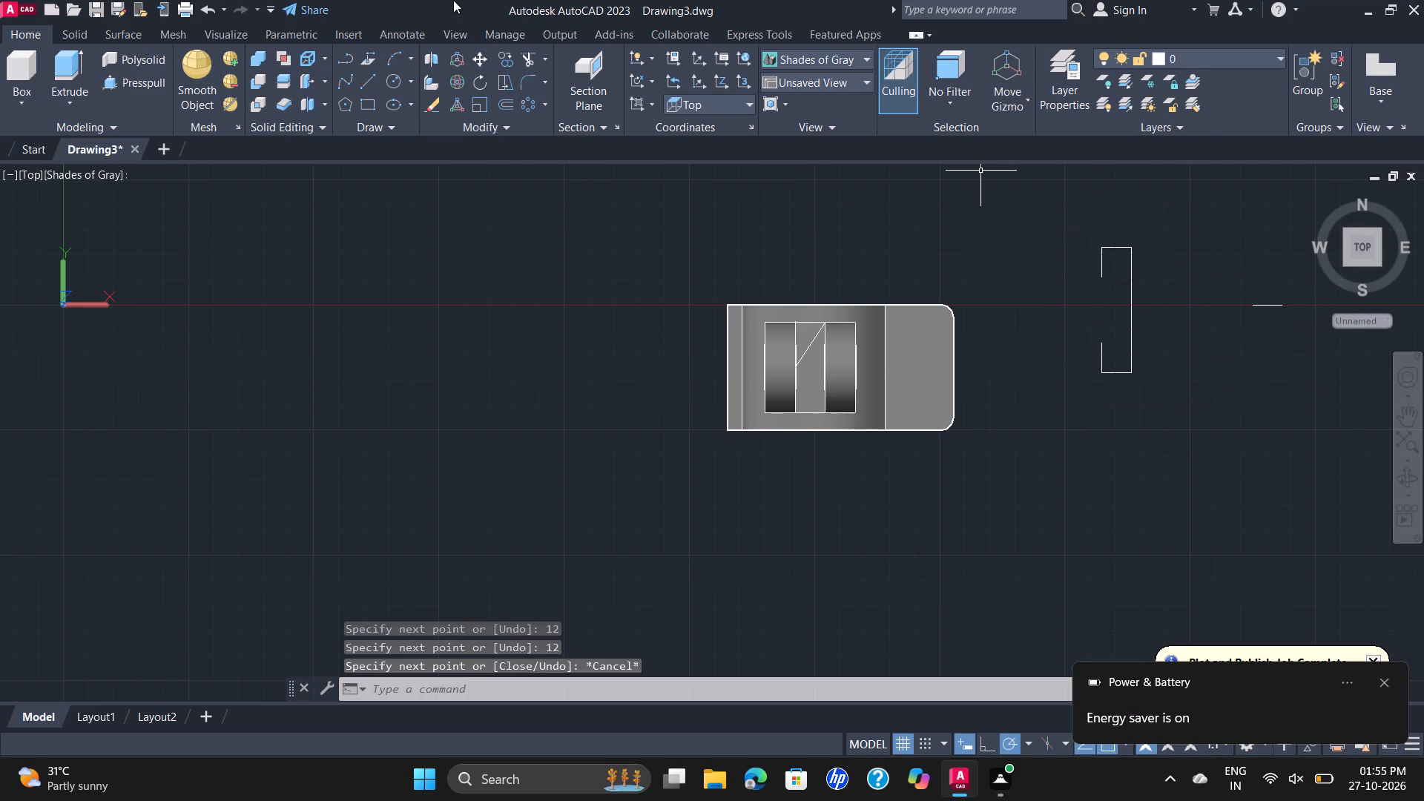
Draw a 10-diameter circle centred on the free end of the upper short vertical line.
click(389, 79)
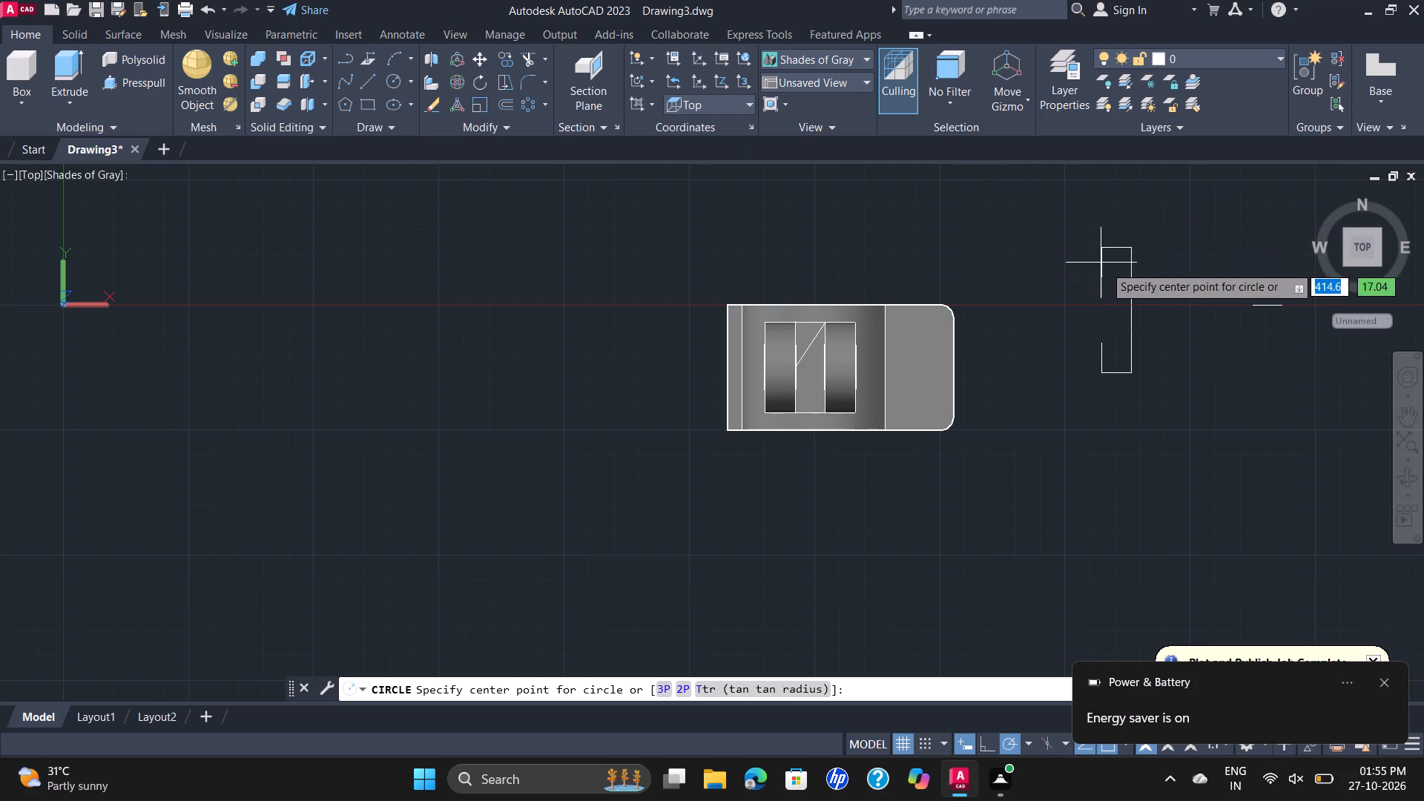
click(1104, 277)
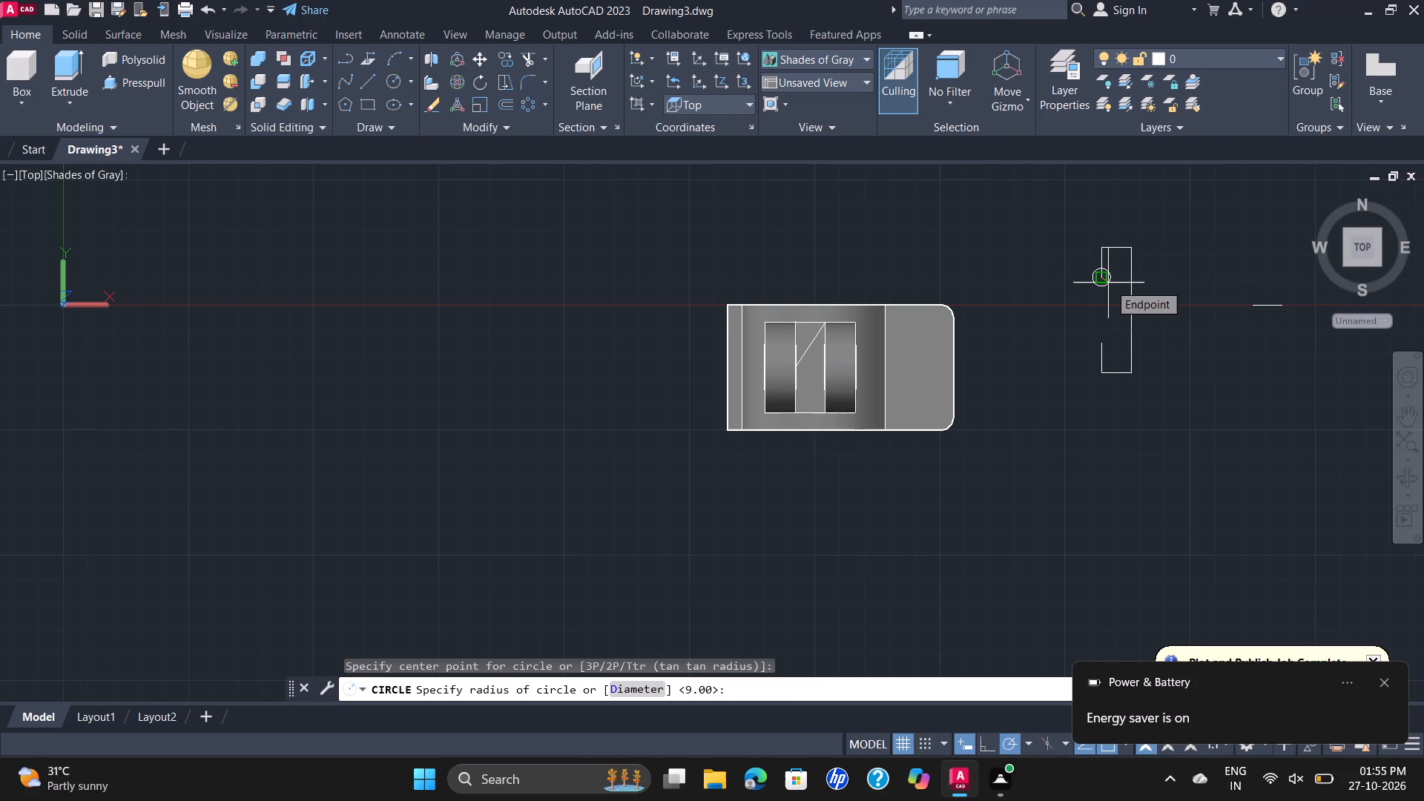
key(d)
key(Return)
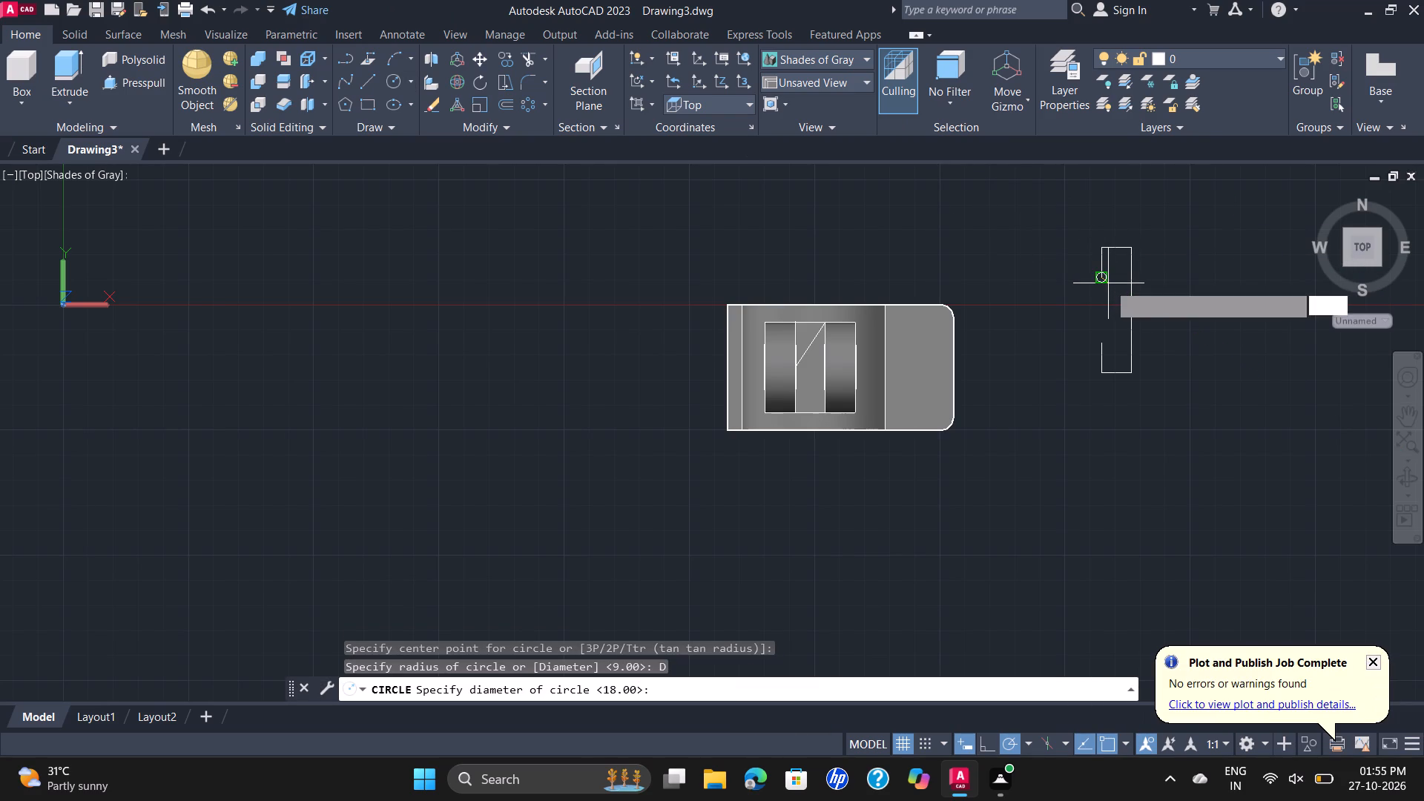
text(10)
key(Return)
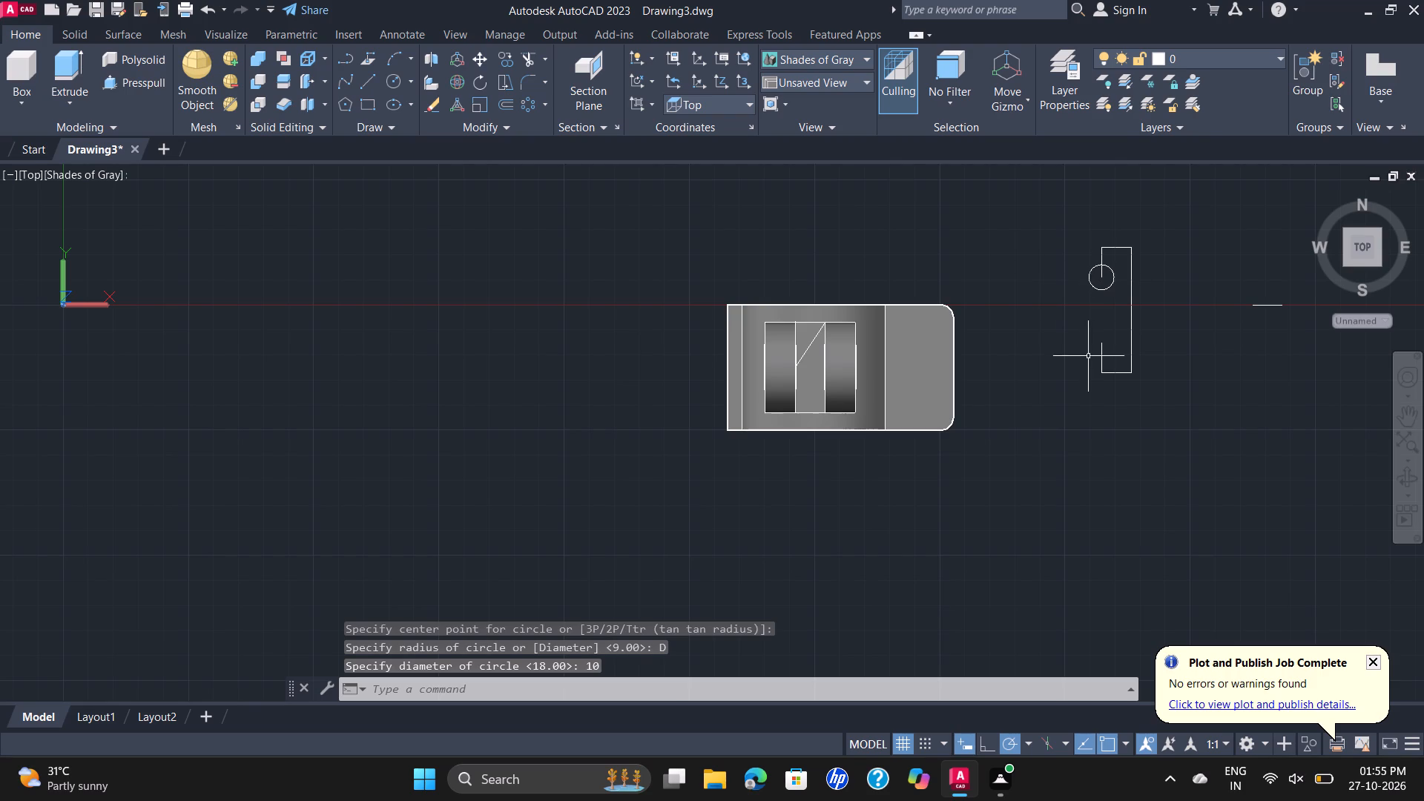
Copy the circle from the upper short line's free end to the free end of the lower short vertical line.
click(1102, 289)
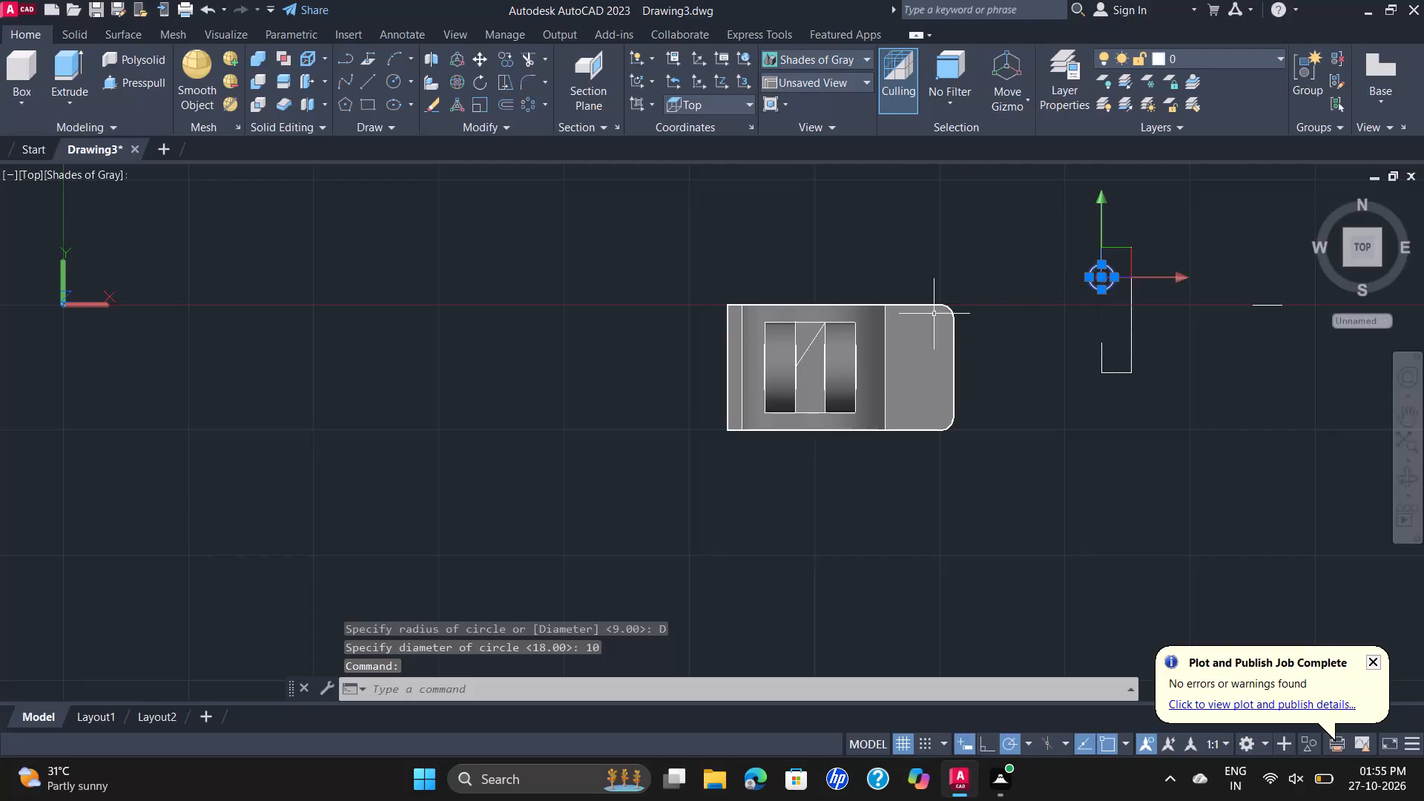
text(CO)
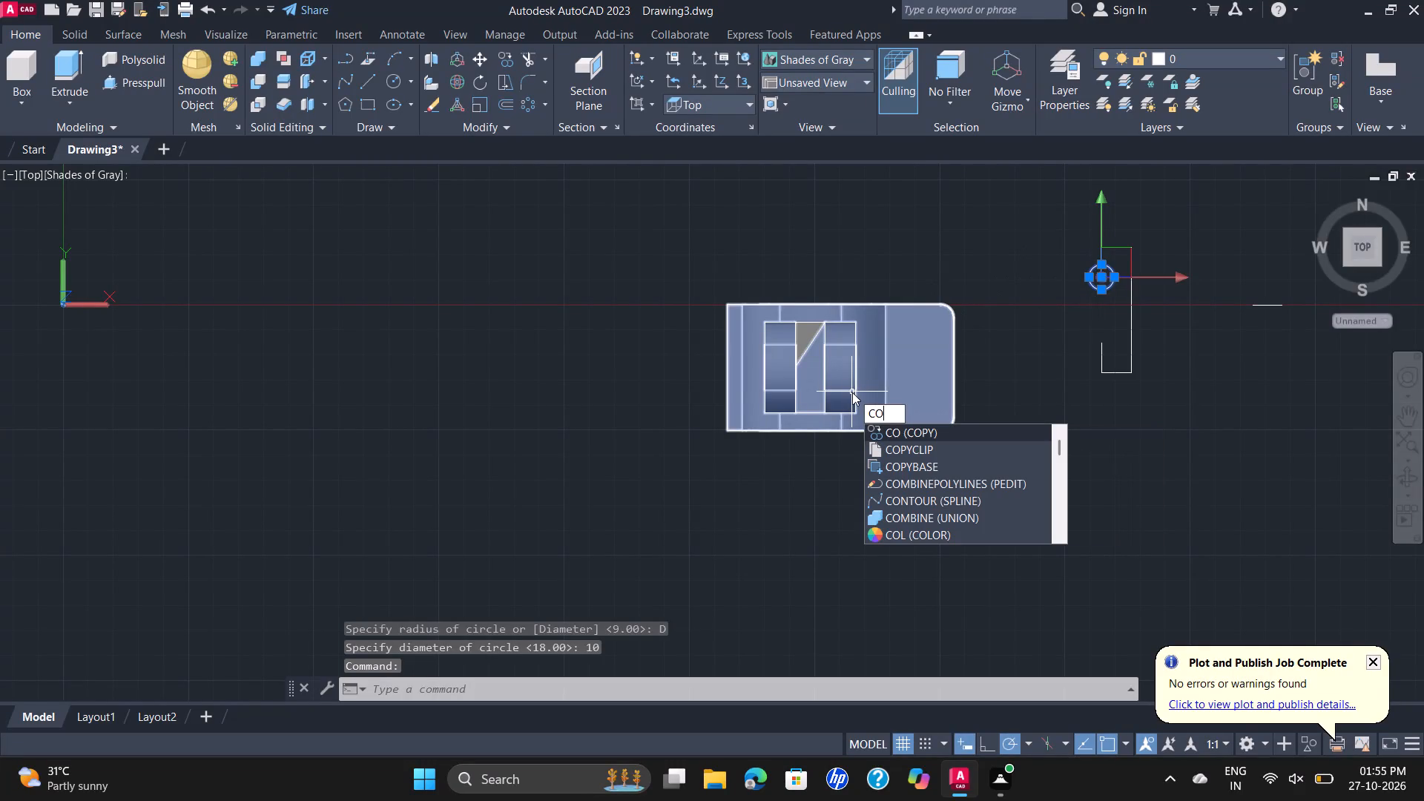
key(Return)
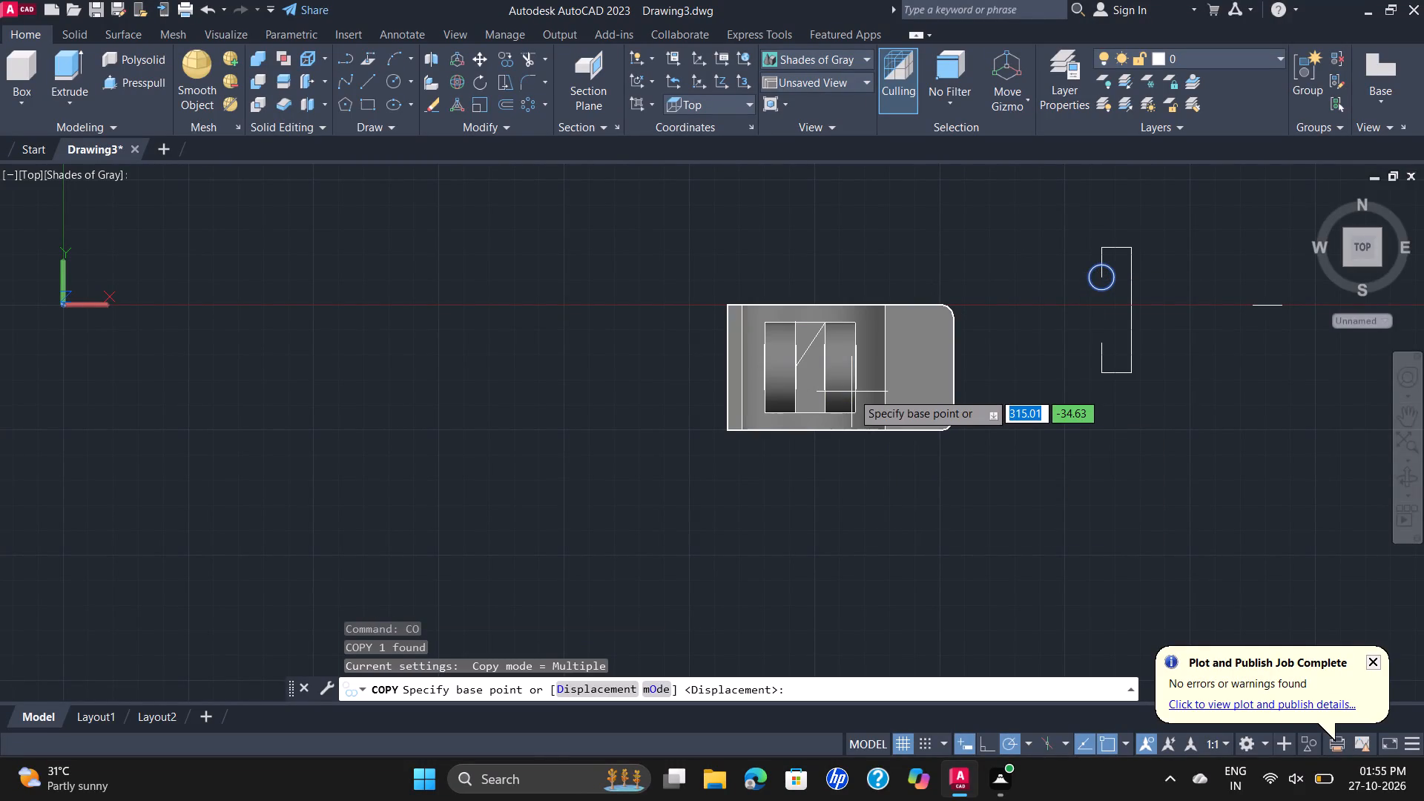
scroll(1095, 295, up, 1)
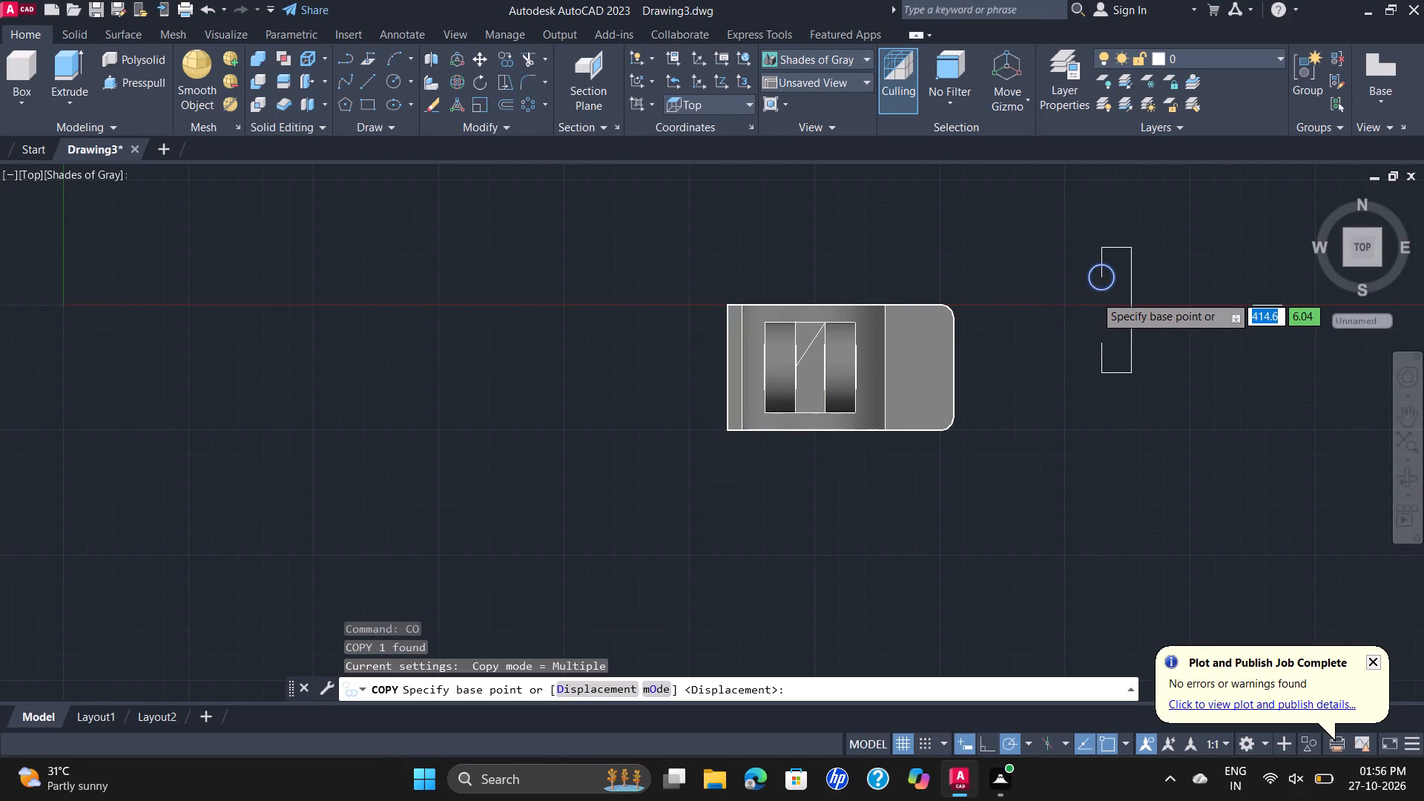
click(1106, 266)
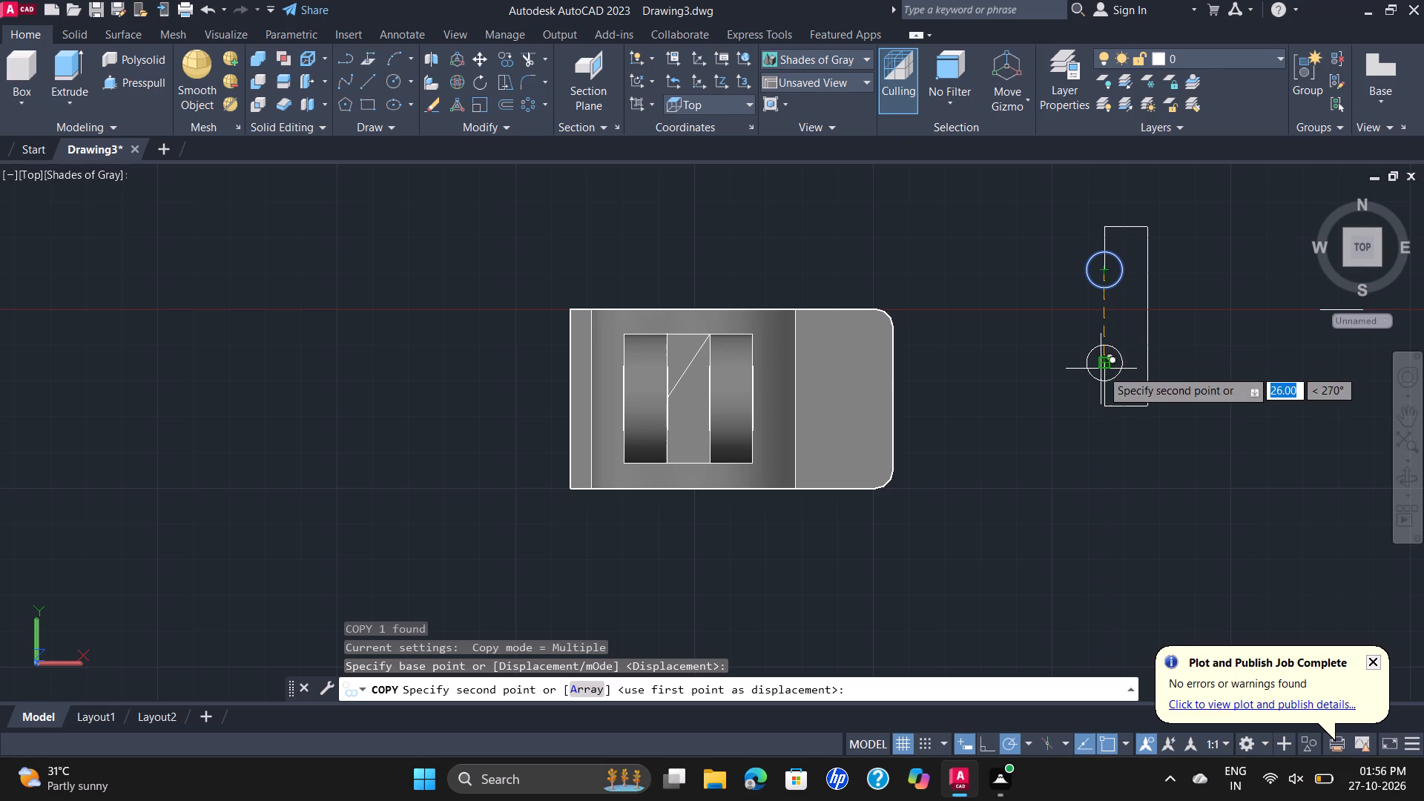
click(1106, 362)
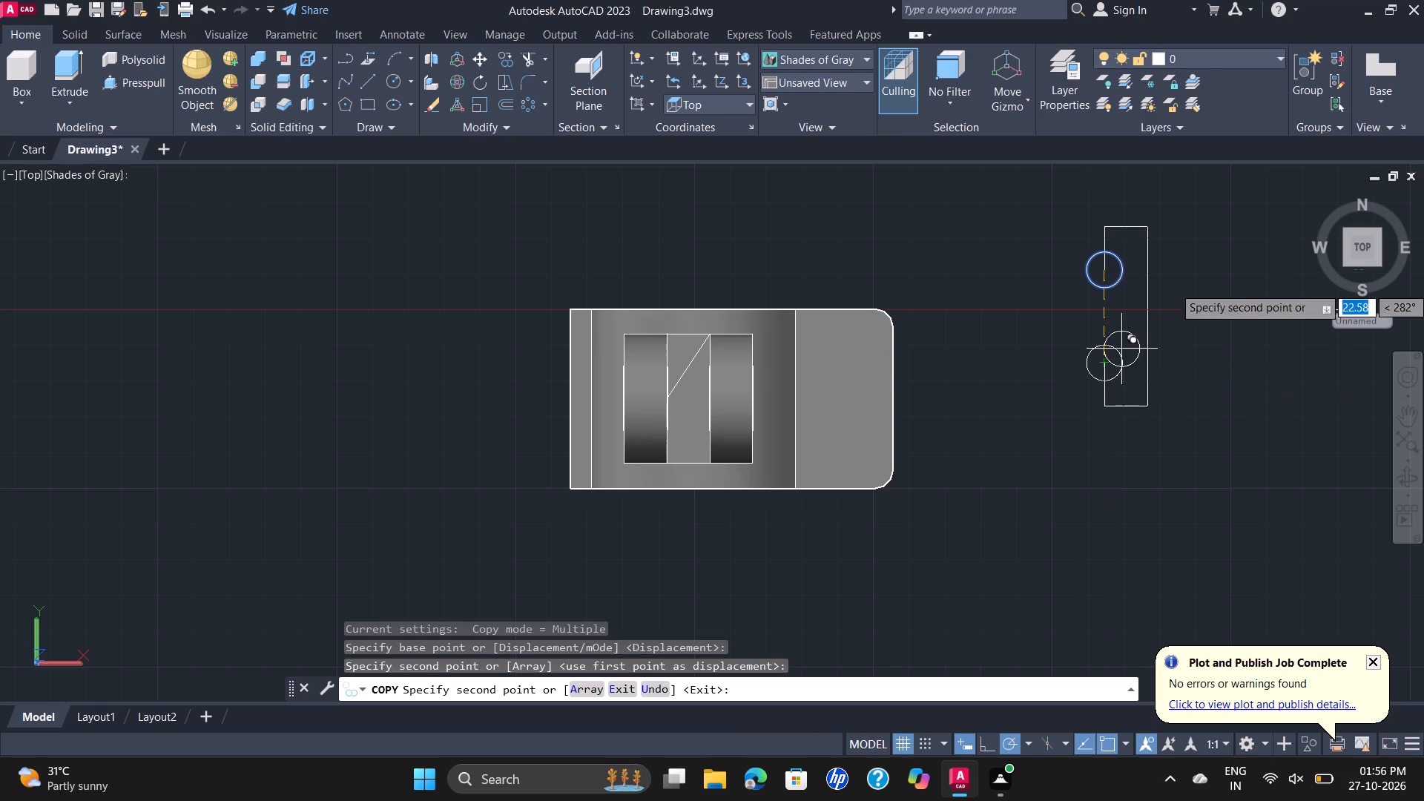
key(Escape)
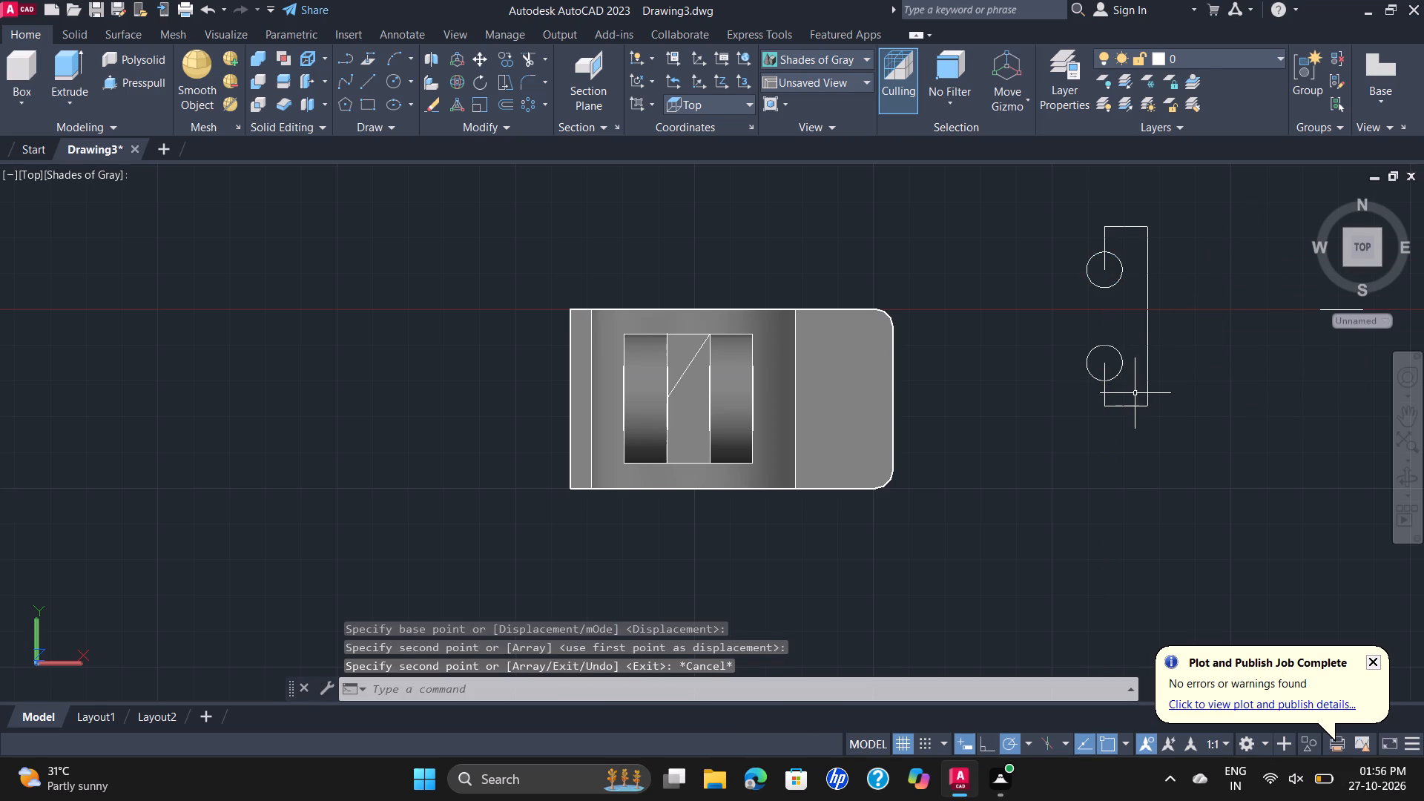
Delete the two short vertical lines that end at the circle centres of the sketched profile.
click(1104, 392)
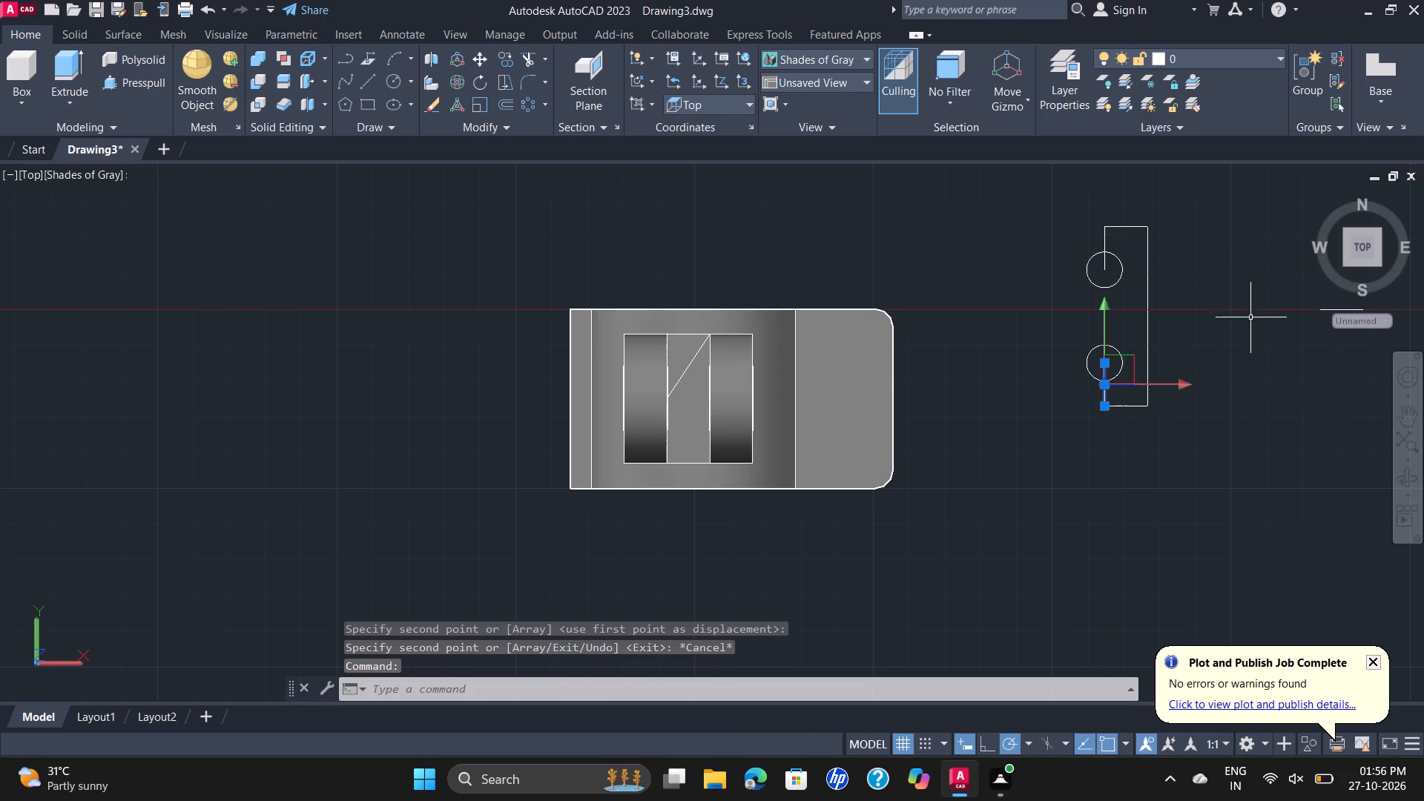
key(Delete)
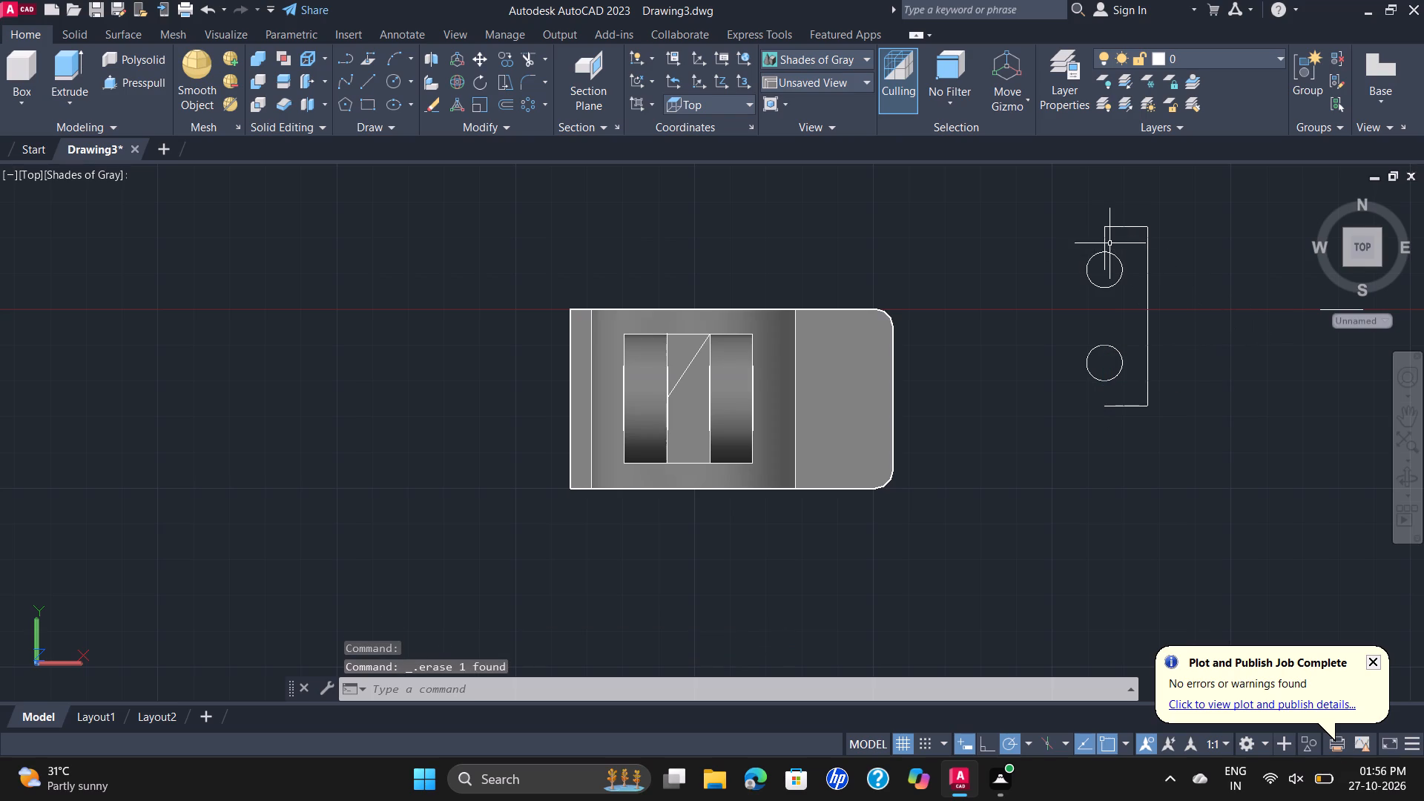
click(1105, 241)
key(Delete)
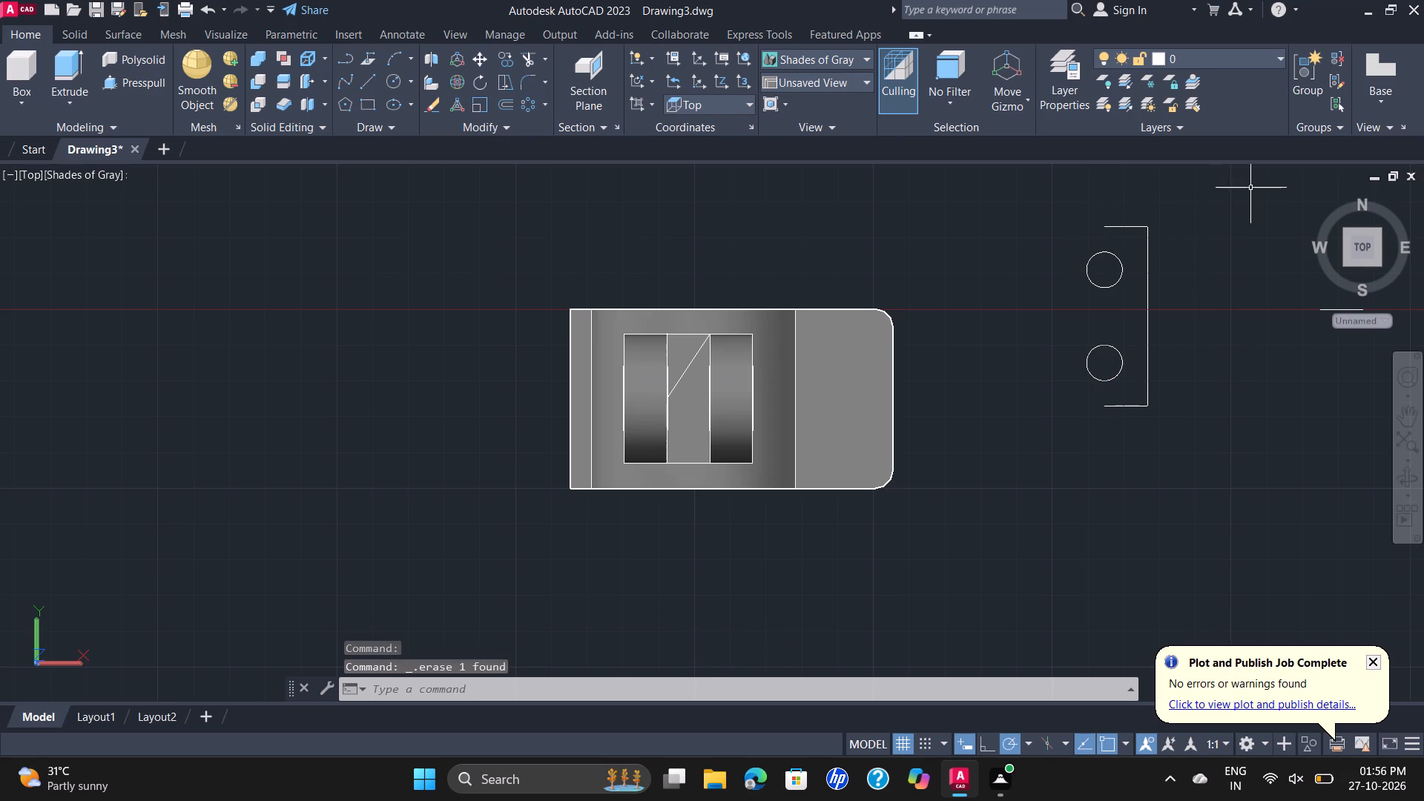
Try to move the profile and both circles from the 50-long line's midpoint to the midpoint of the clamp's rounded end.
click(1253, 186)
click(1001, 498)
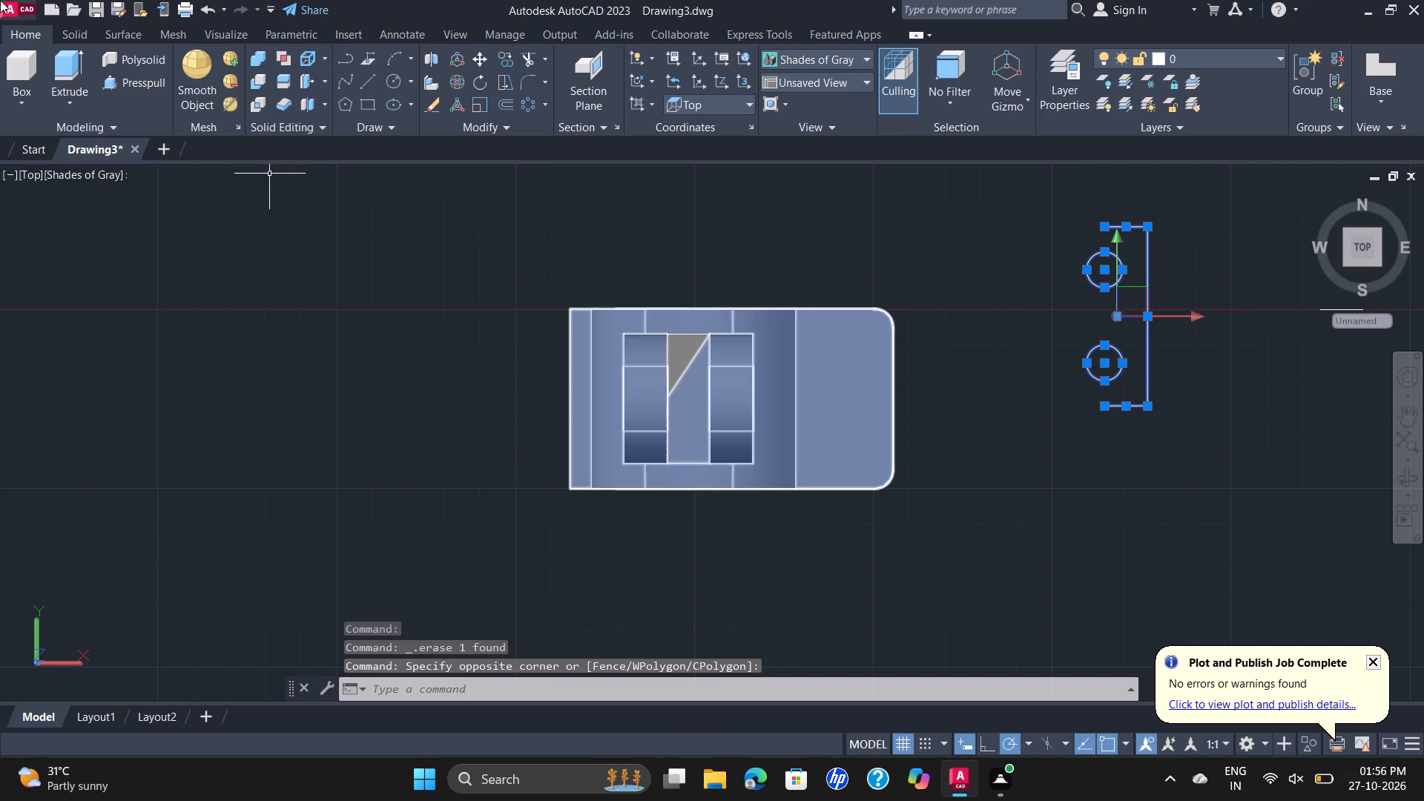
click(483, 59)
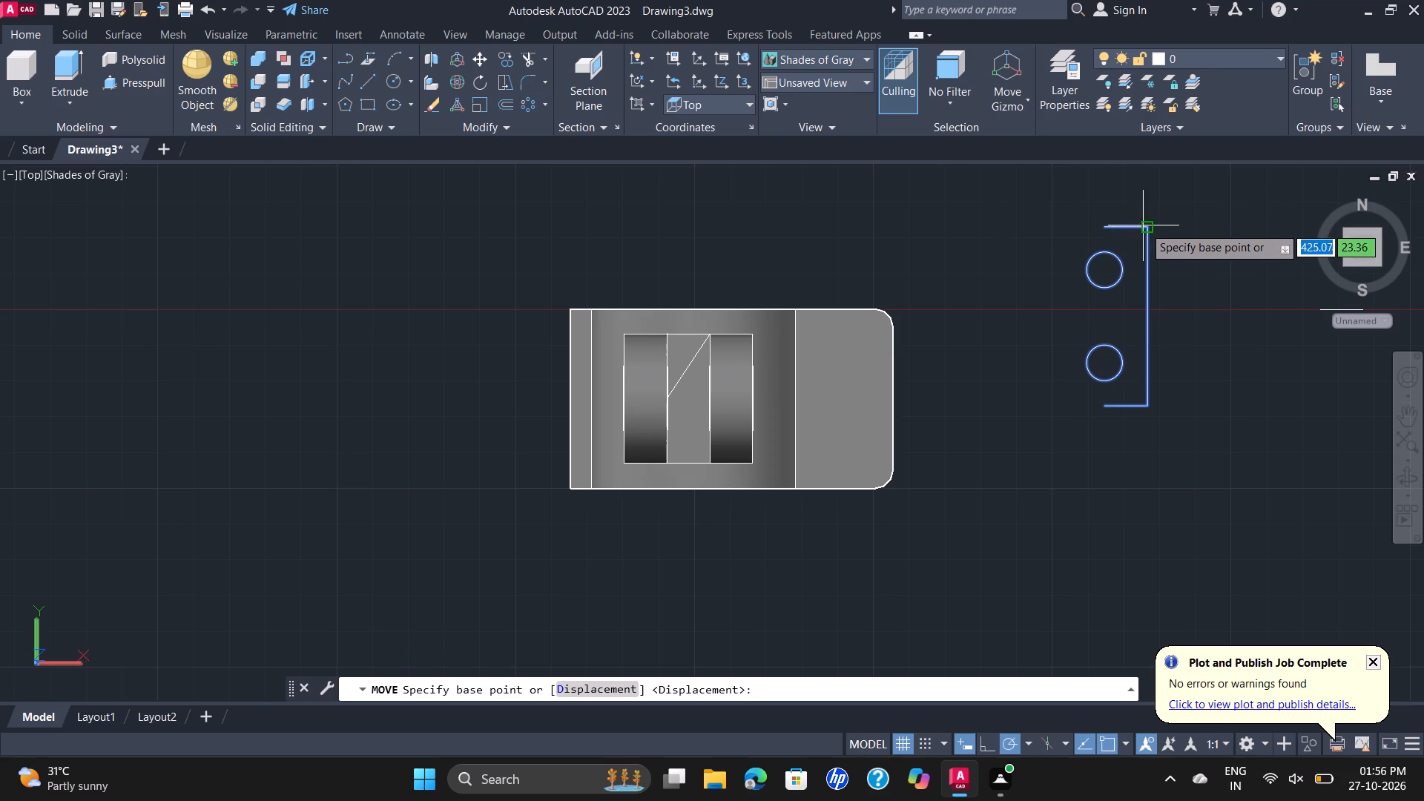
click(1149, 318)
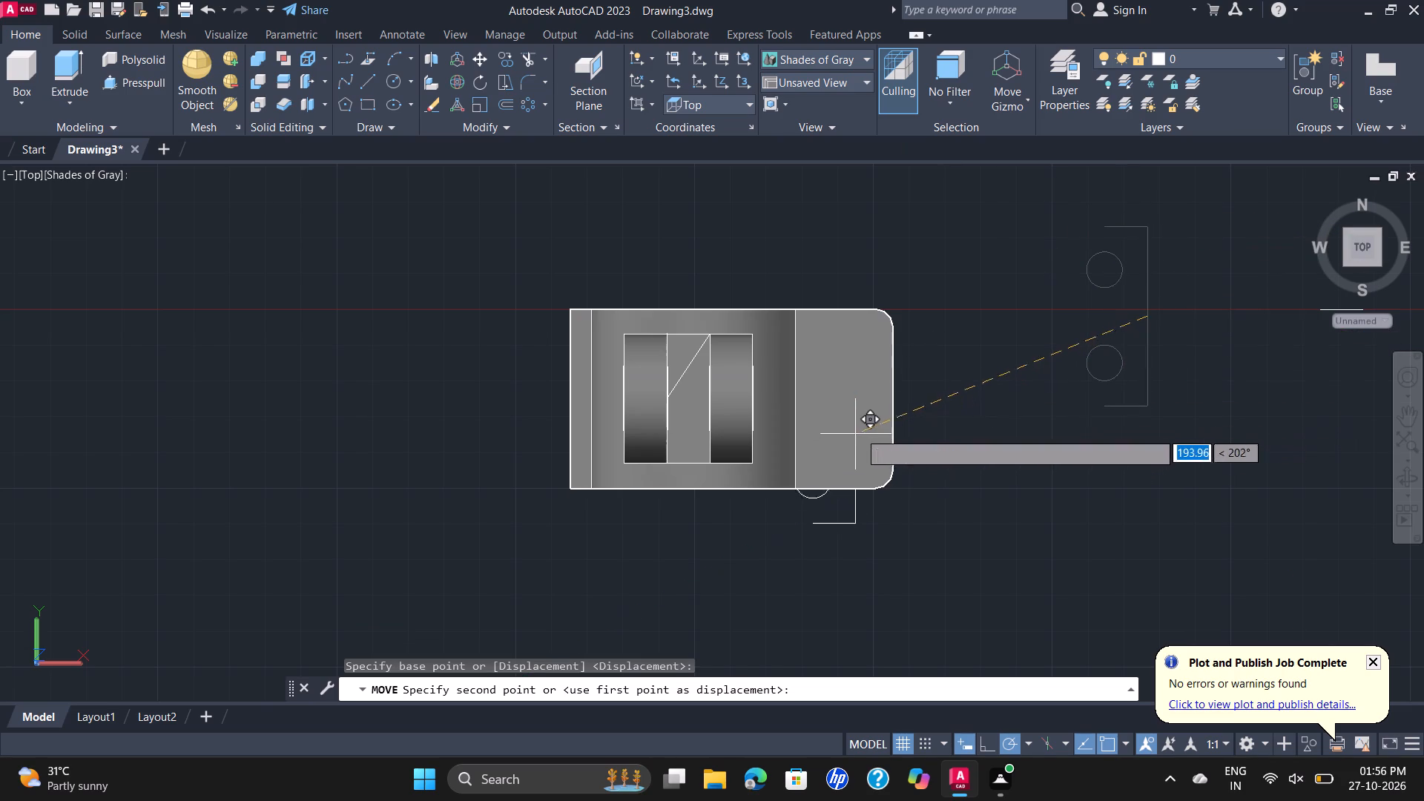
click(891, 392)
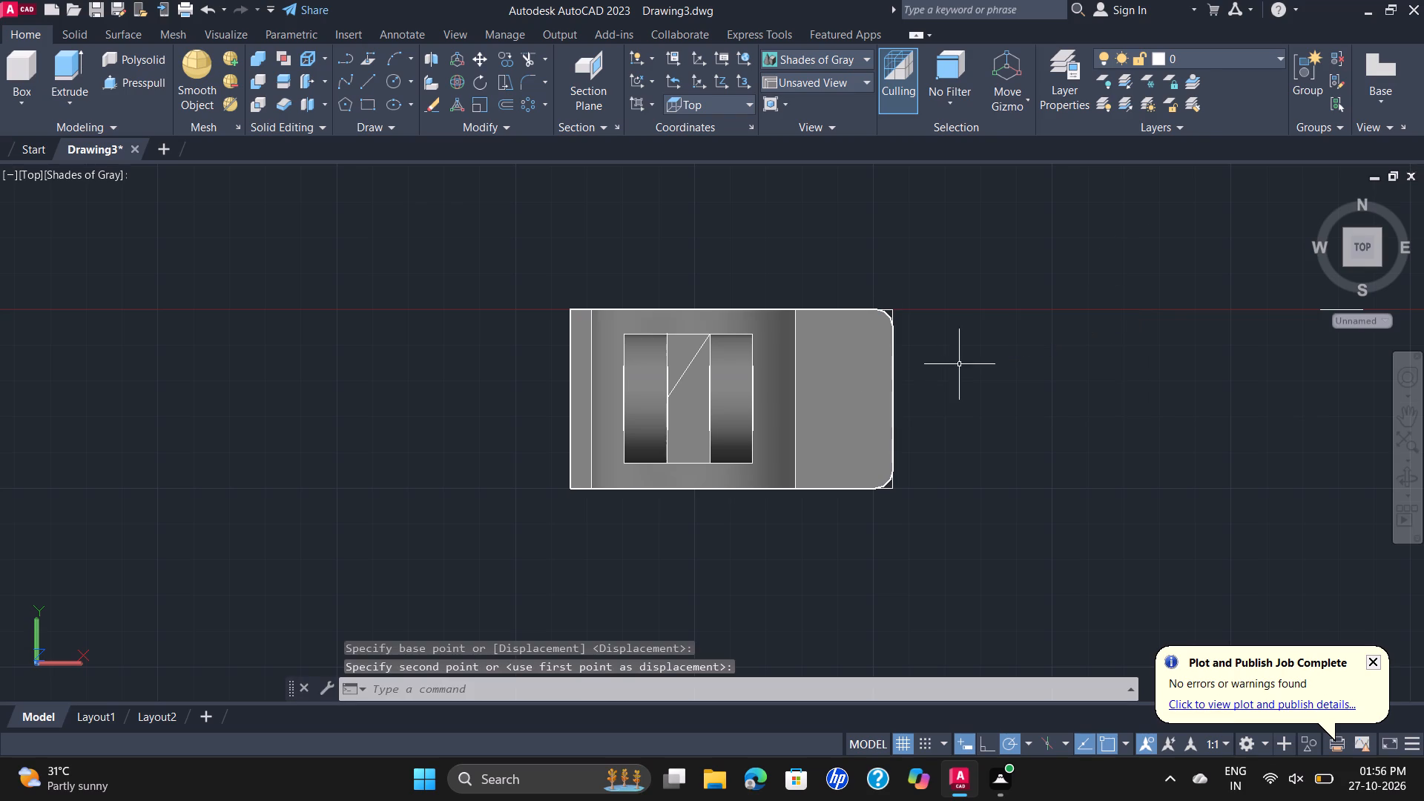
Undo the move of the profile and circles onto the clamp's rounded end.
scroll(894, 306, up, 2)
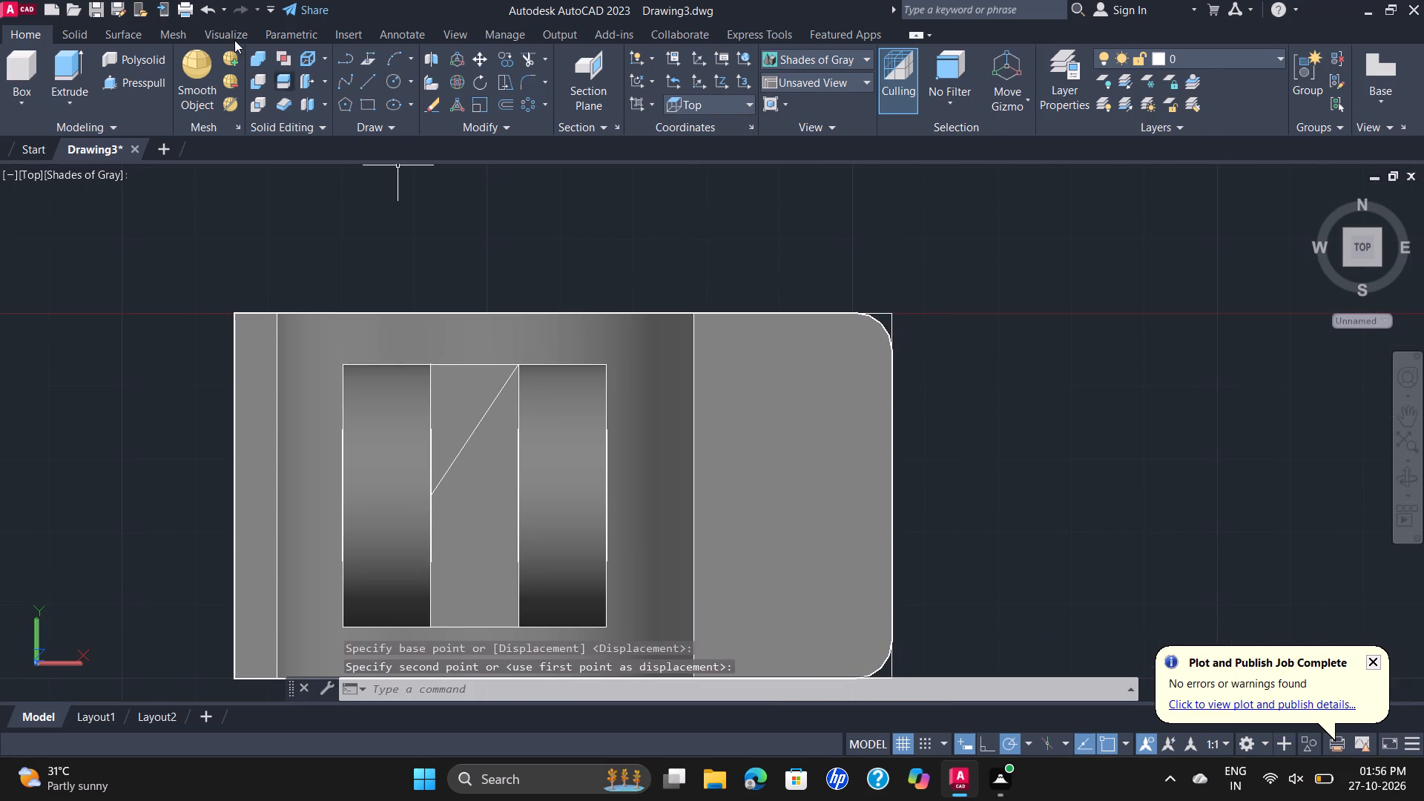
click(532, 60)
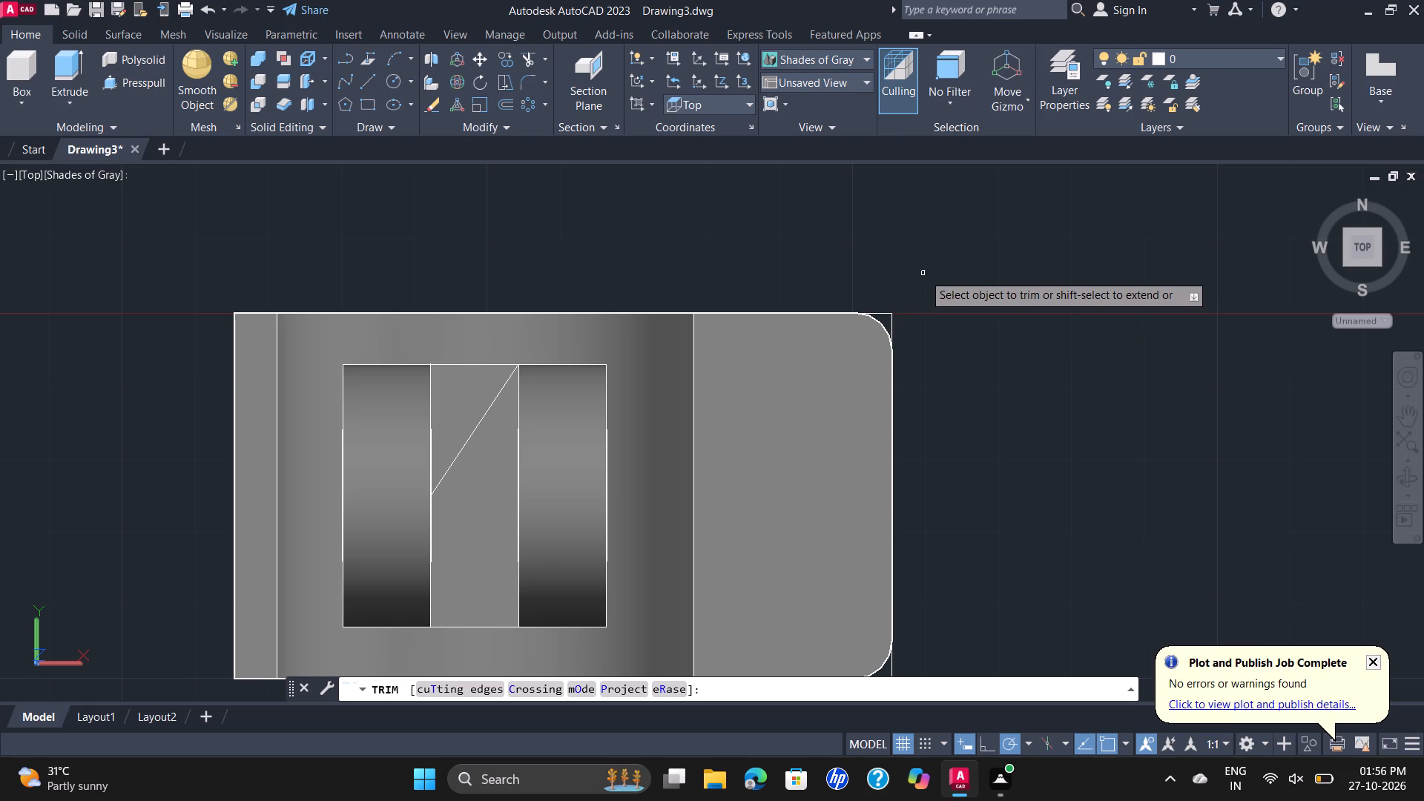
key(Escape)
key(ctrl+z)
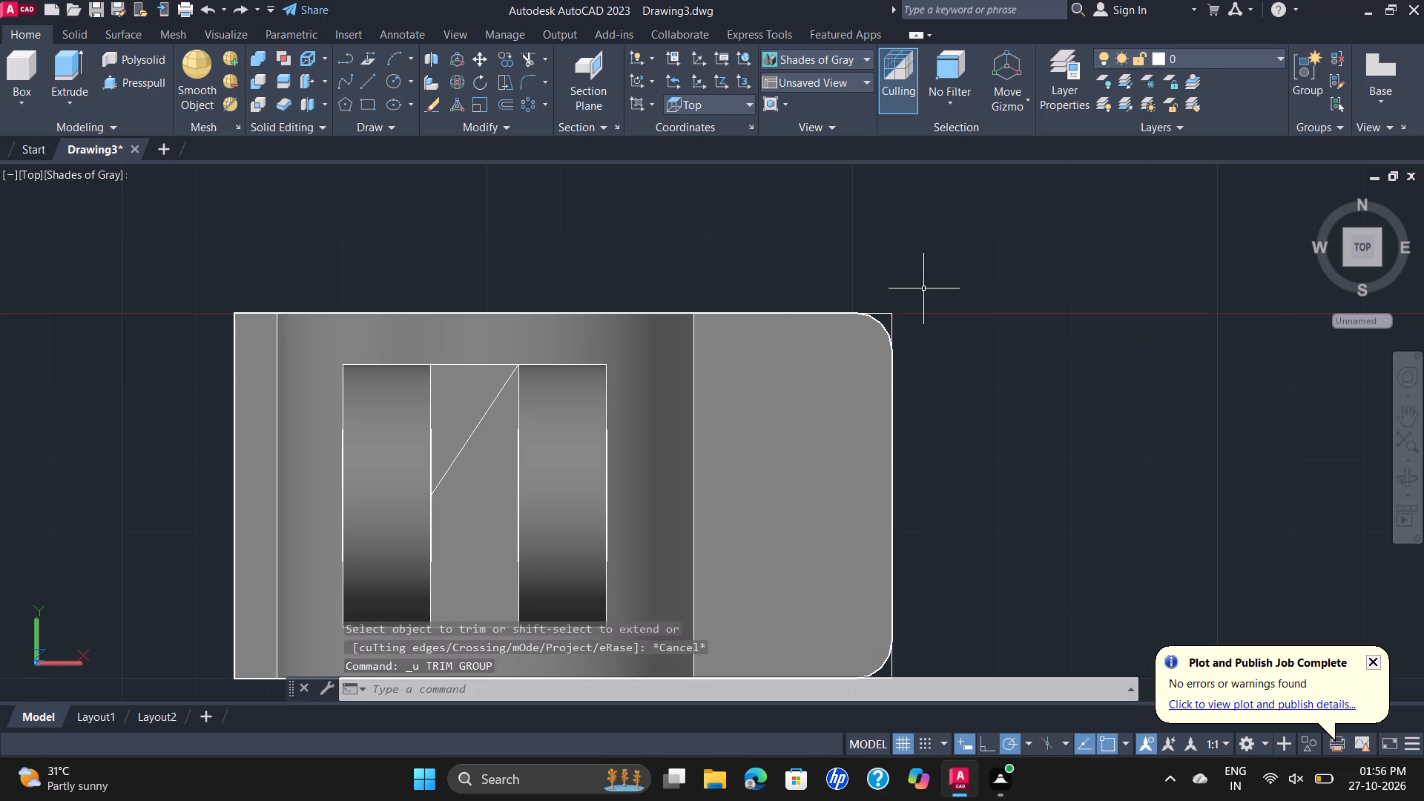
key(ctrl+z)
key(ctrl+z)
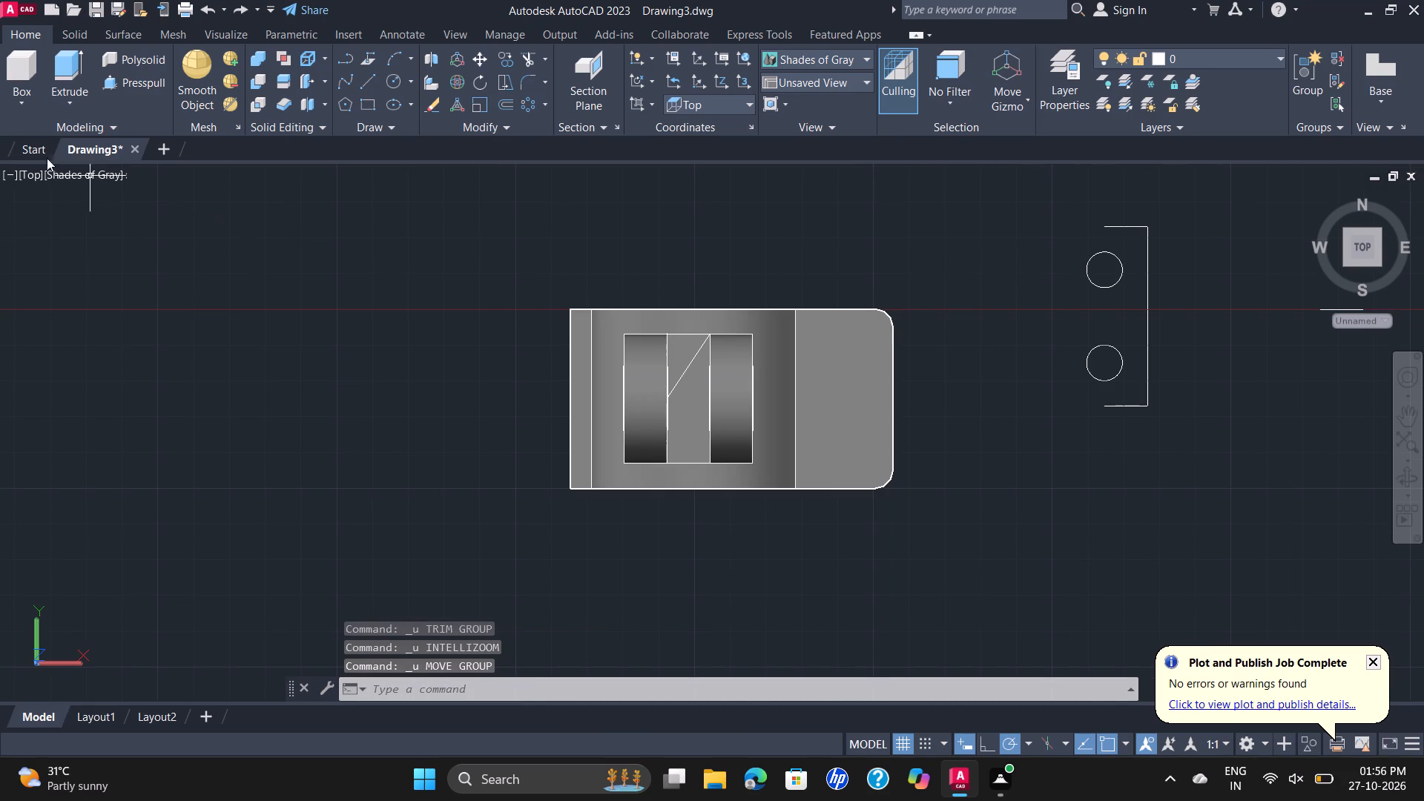
In SE Isometric view, move the profile and both circles from the 50-long line's end to a free spot near the clamp's flange.
click(33, 169)
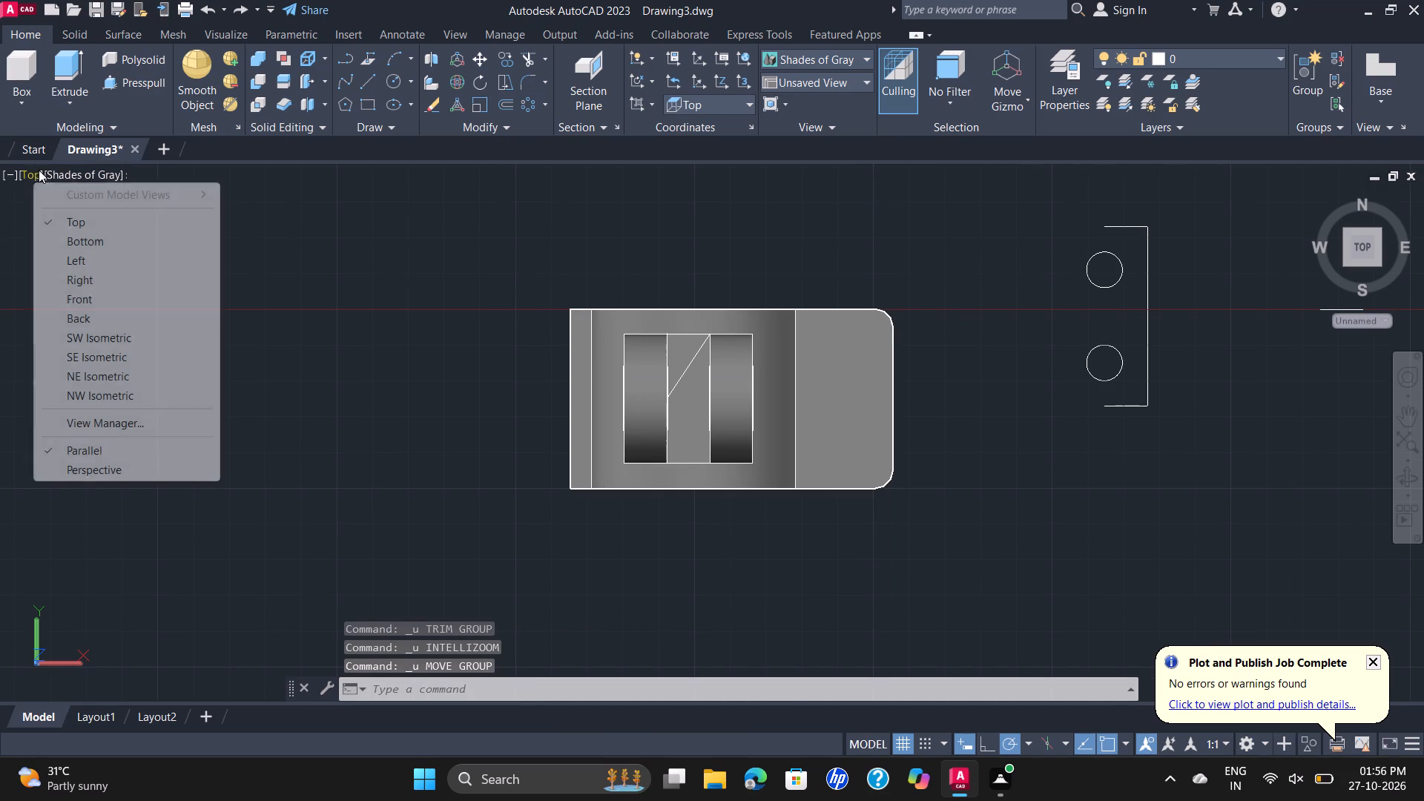
click(113, 360)
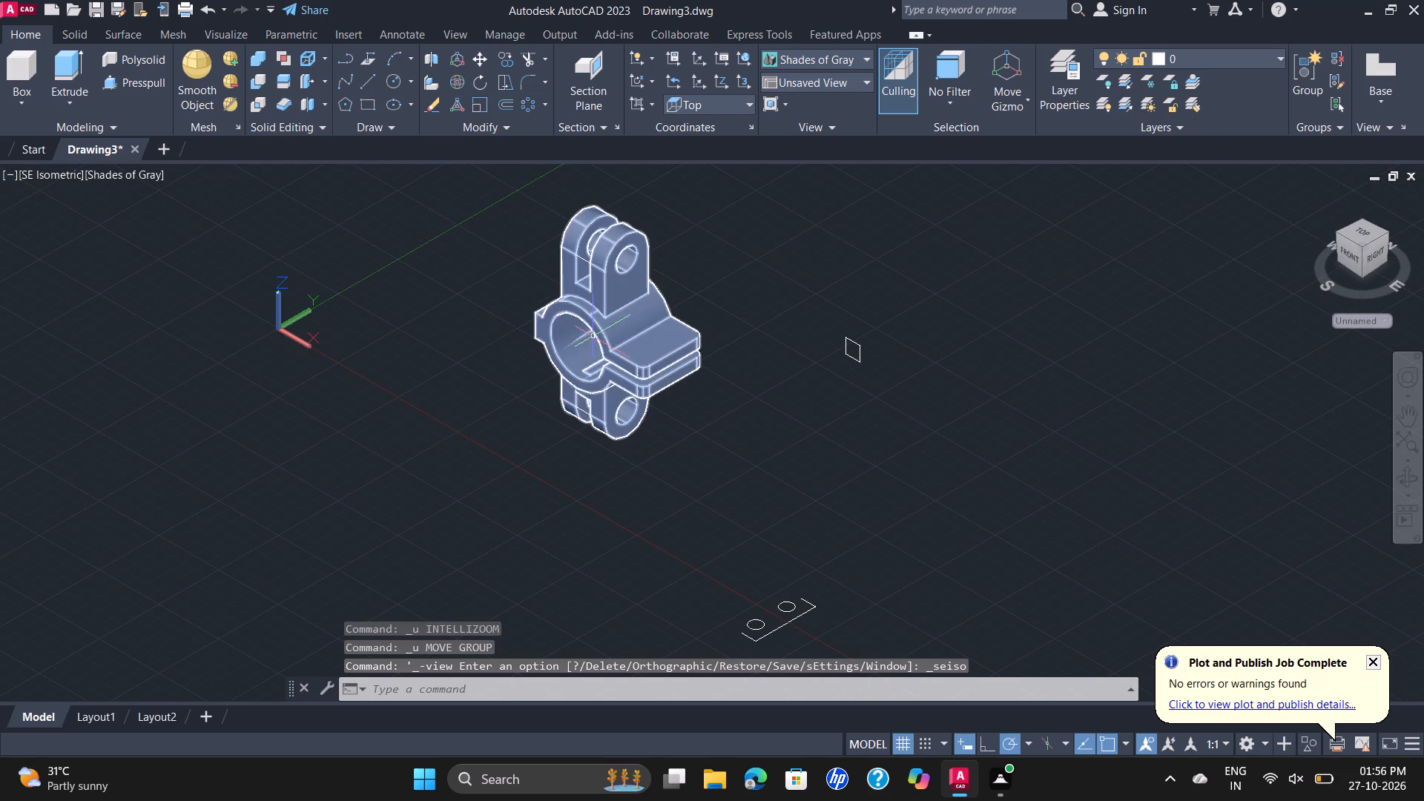
scroll(665, 336, up, 2)
middle_drag(773, 311, 865, 240)
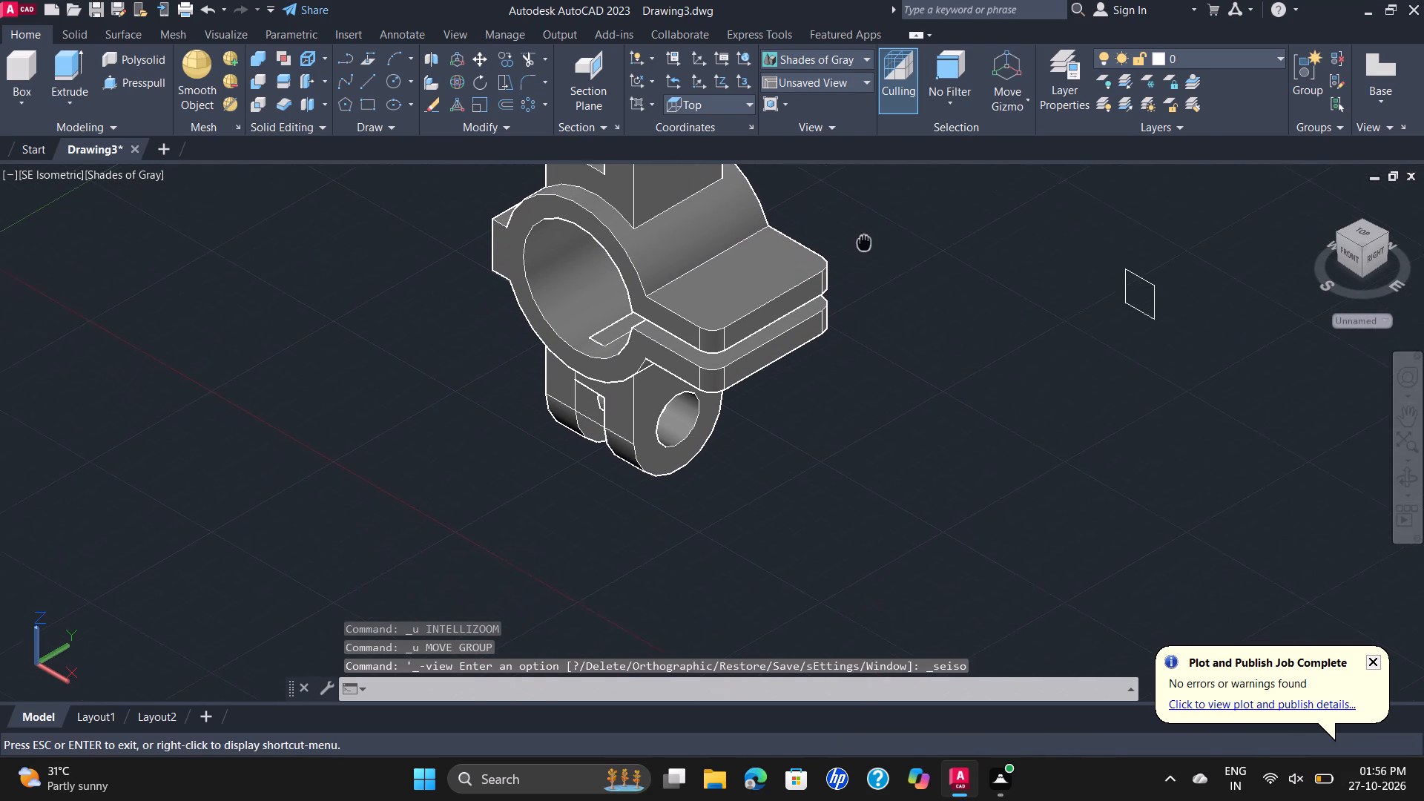
middle_drag(865, 240, 877, 209)
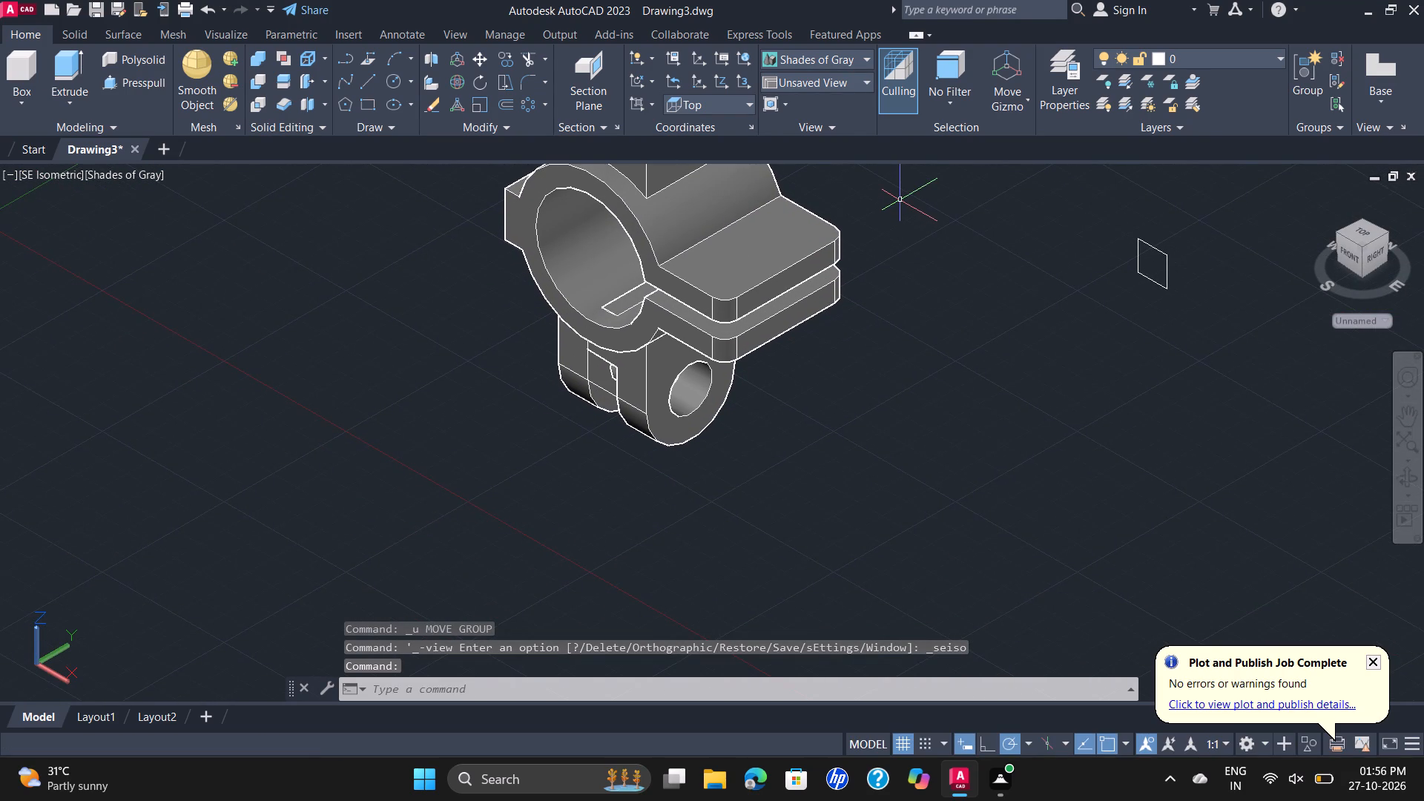
scroll(874, 213, down, 1)
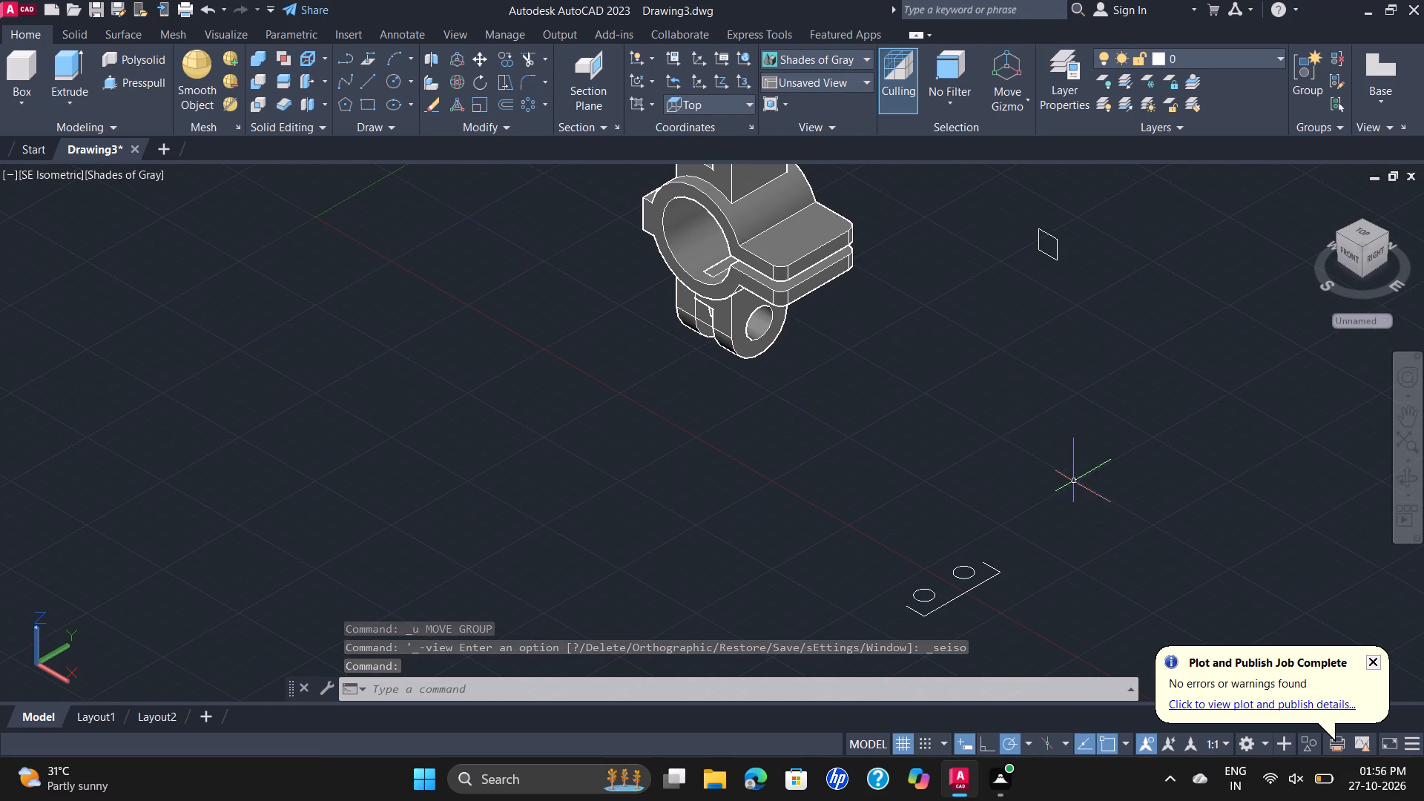
click(1076, 485)
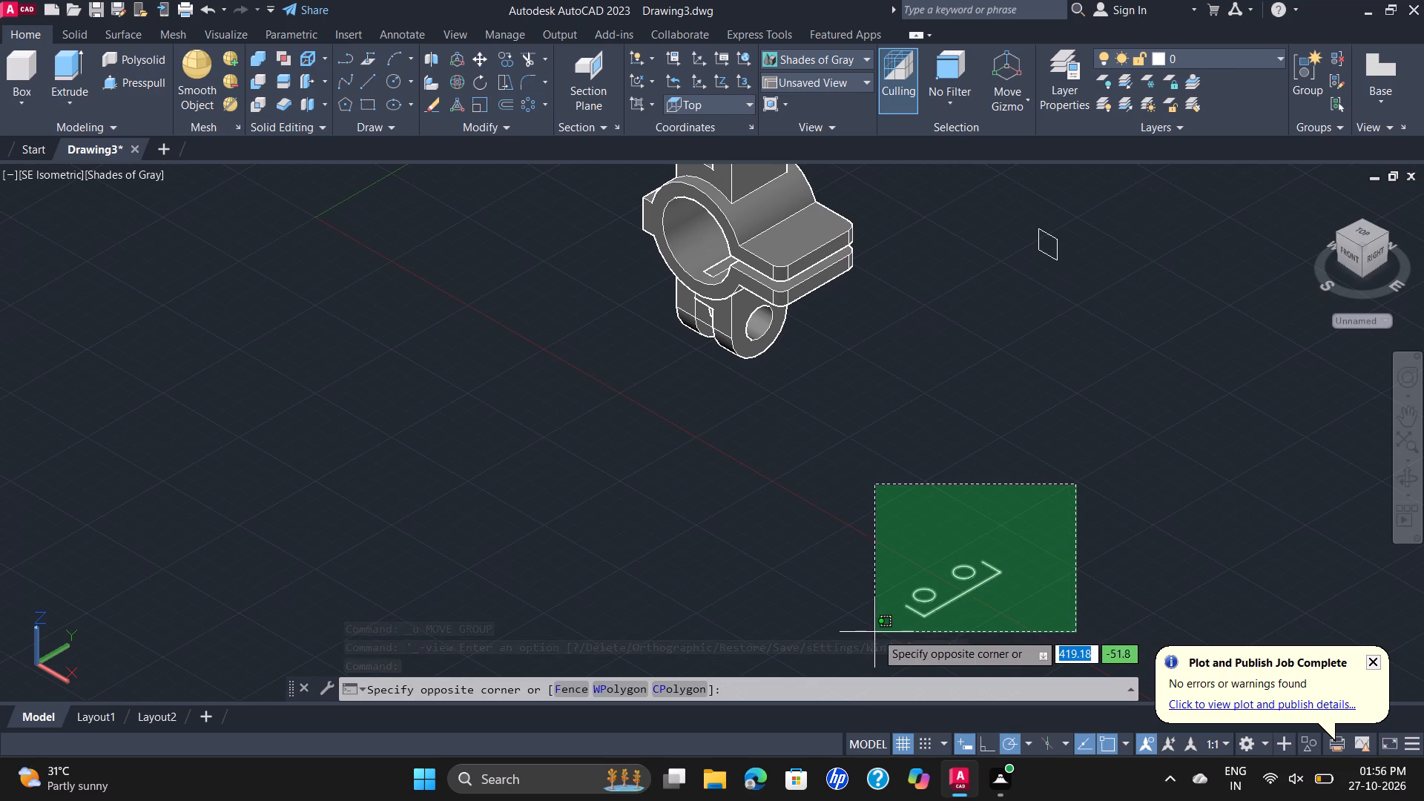
click(879, 630)
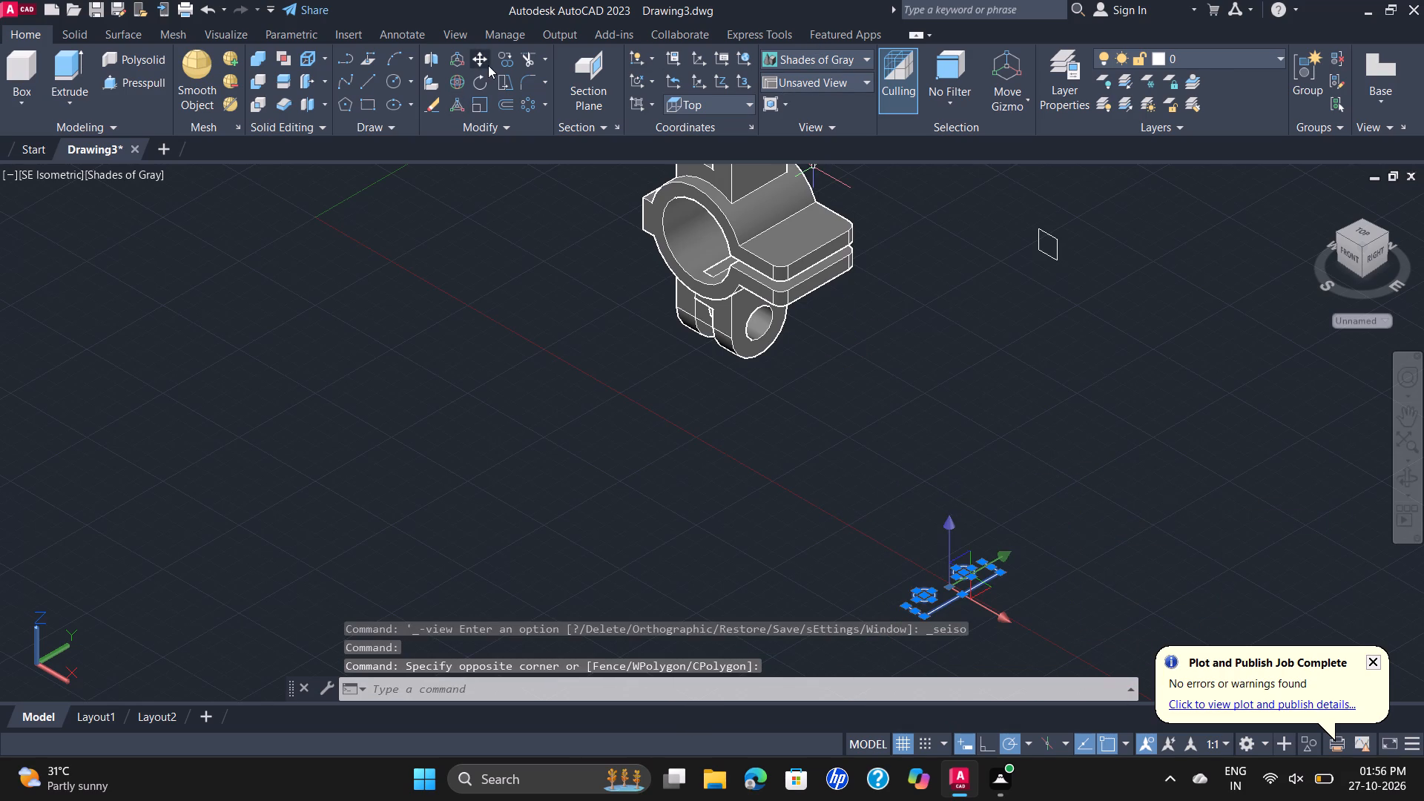
click(483, 61)
scroll(1001, 574, up, 2)
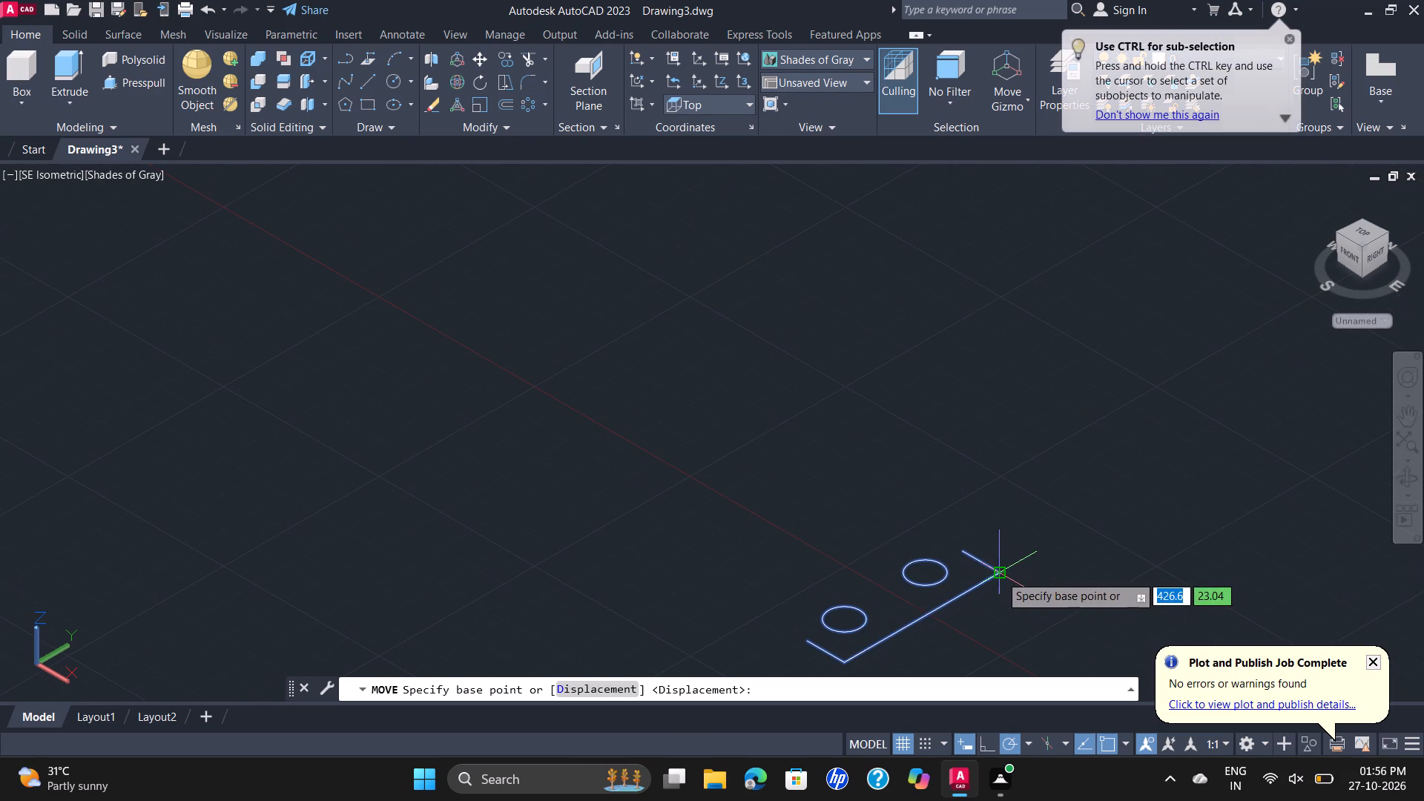
click(1000, 575)
scroll(996, 558, down, 2)
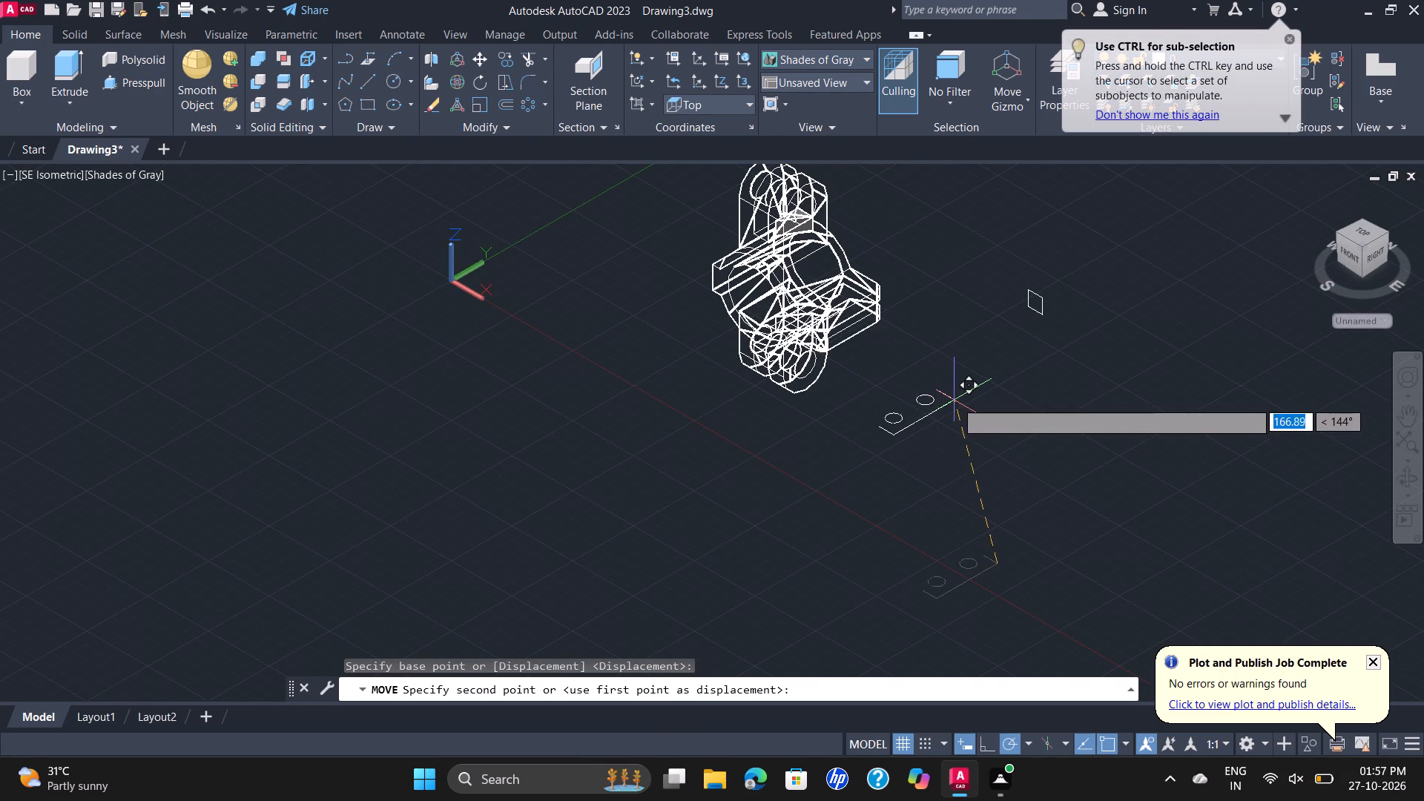
click(960, 400)
Move the profile and circles from the 50-long line's midpoint to the midpoint of the upper flange's outer top edge.
click(974, 377)
click(840, 484)
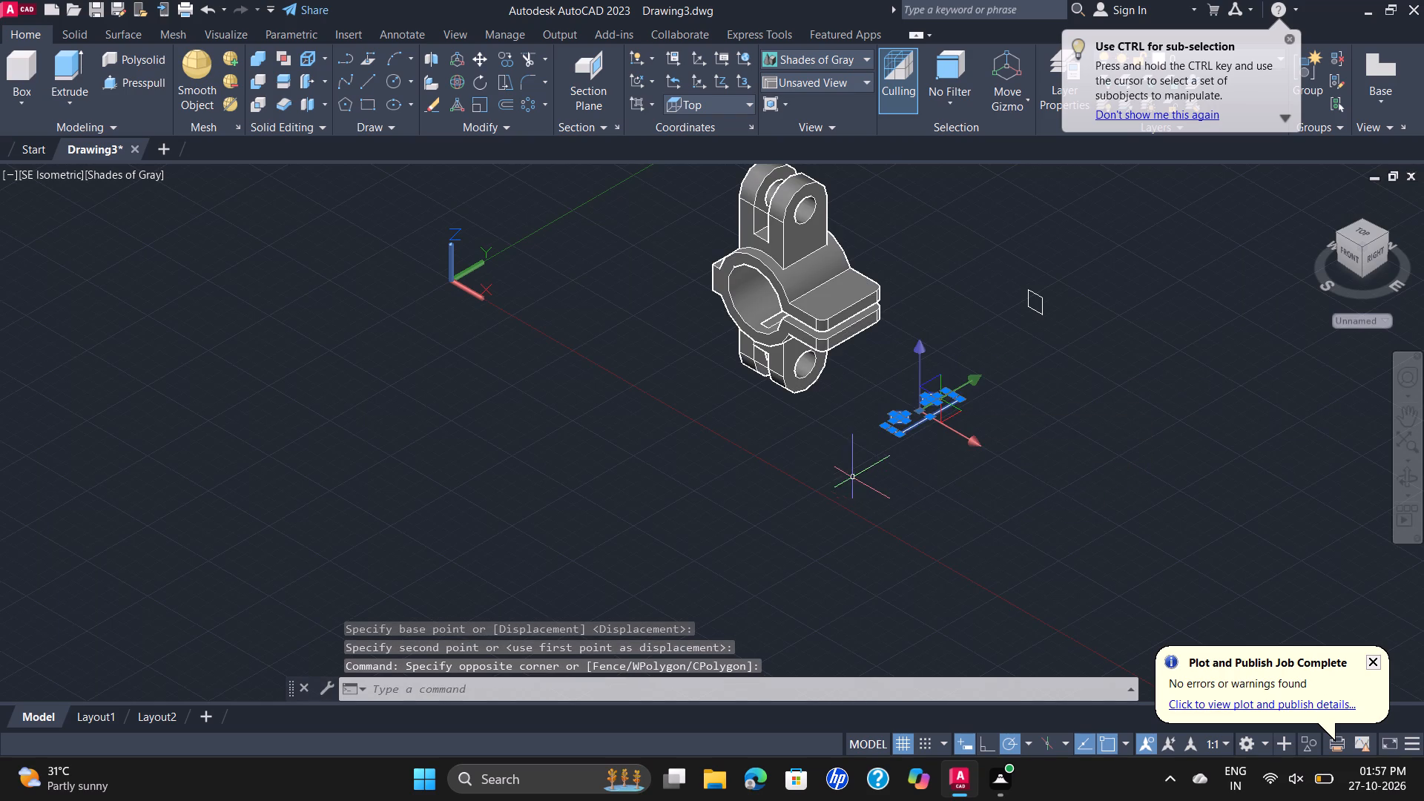
key(space)
scroll(946, 424, up, 2)
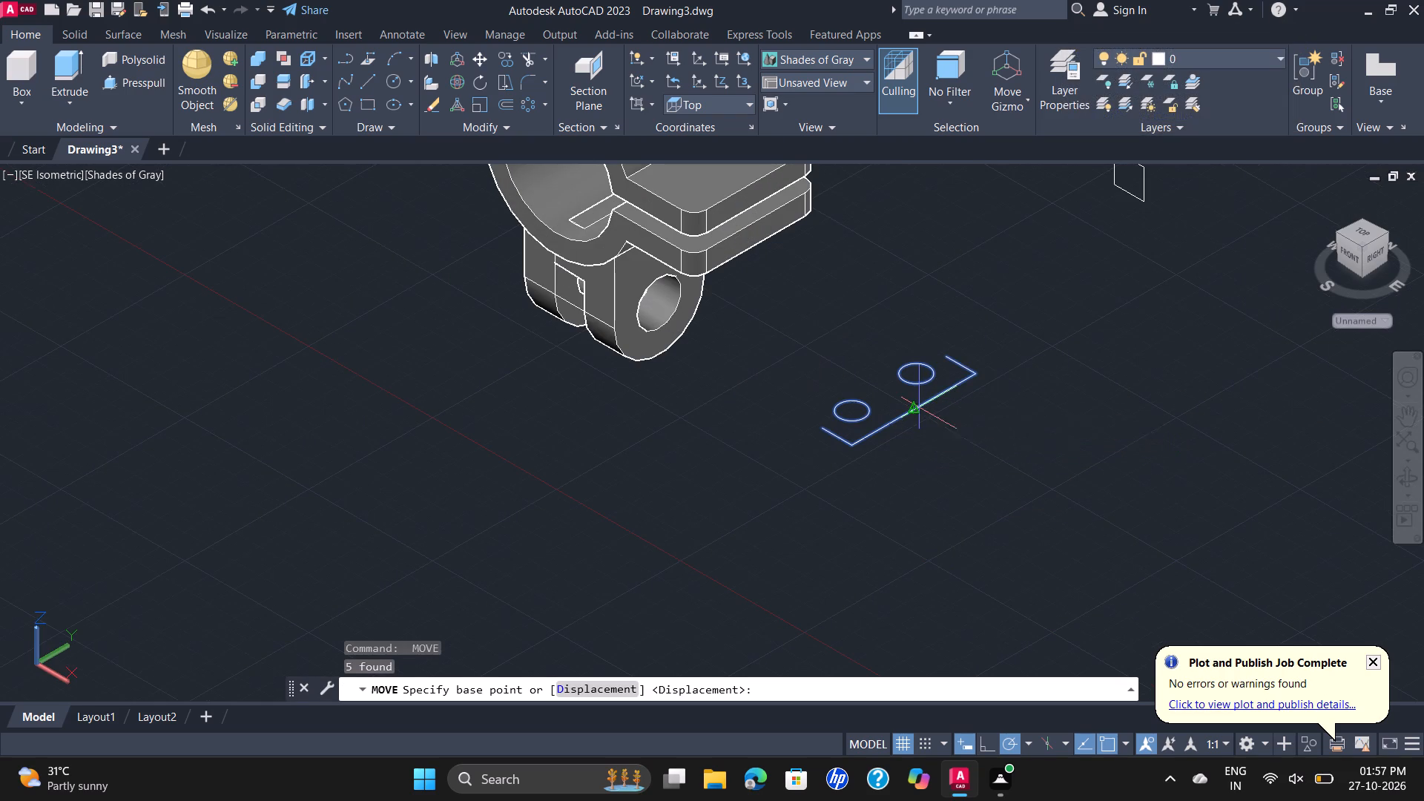
click(917, 410)
scroll(909, 406, down, 1)
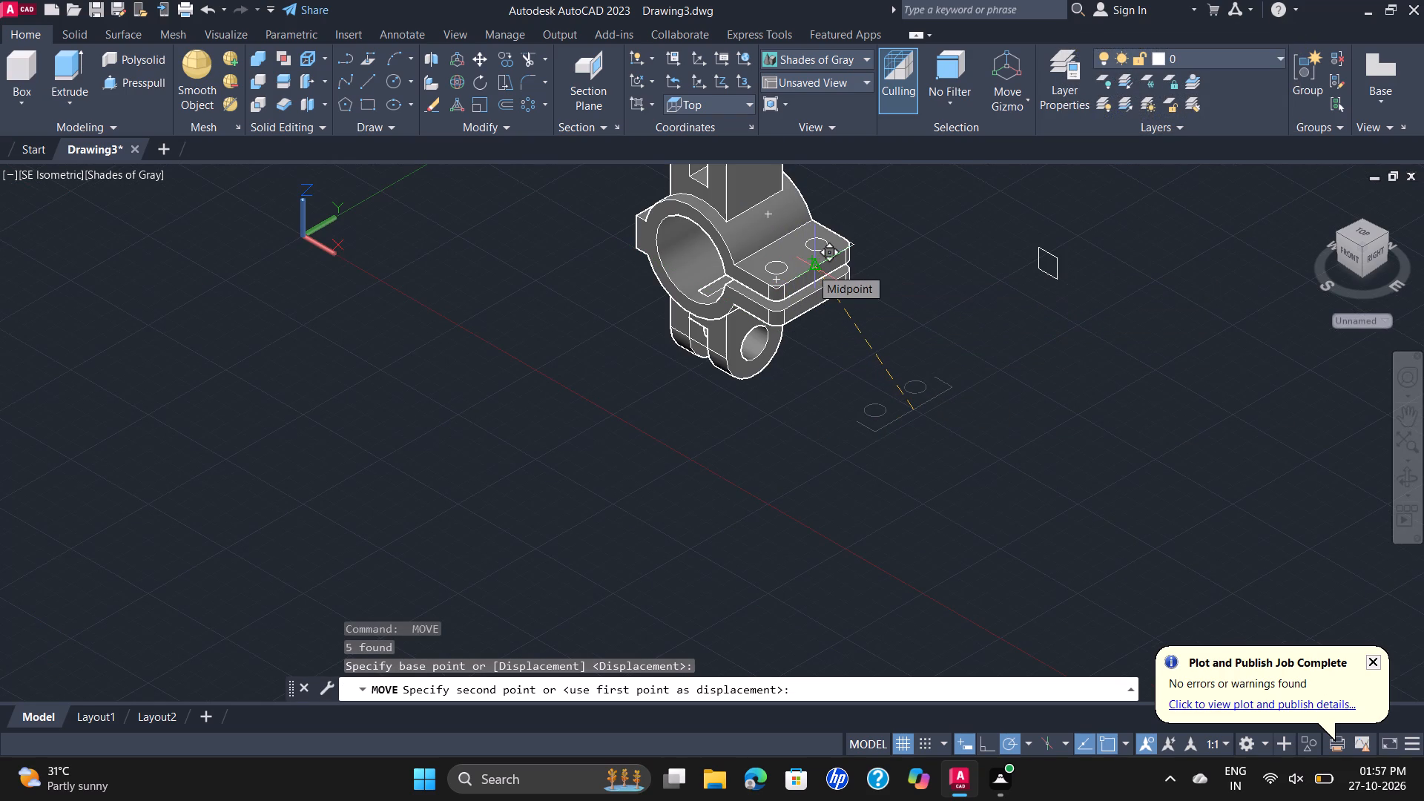
click(811, 268)
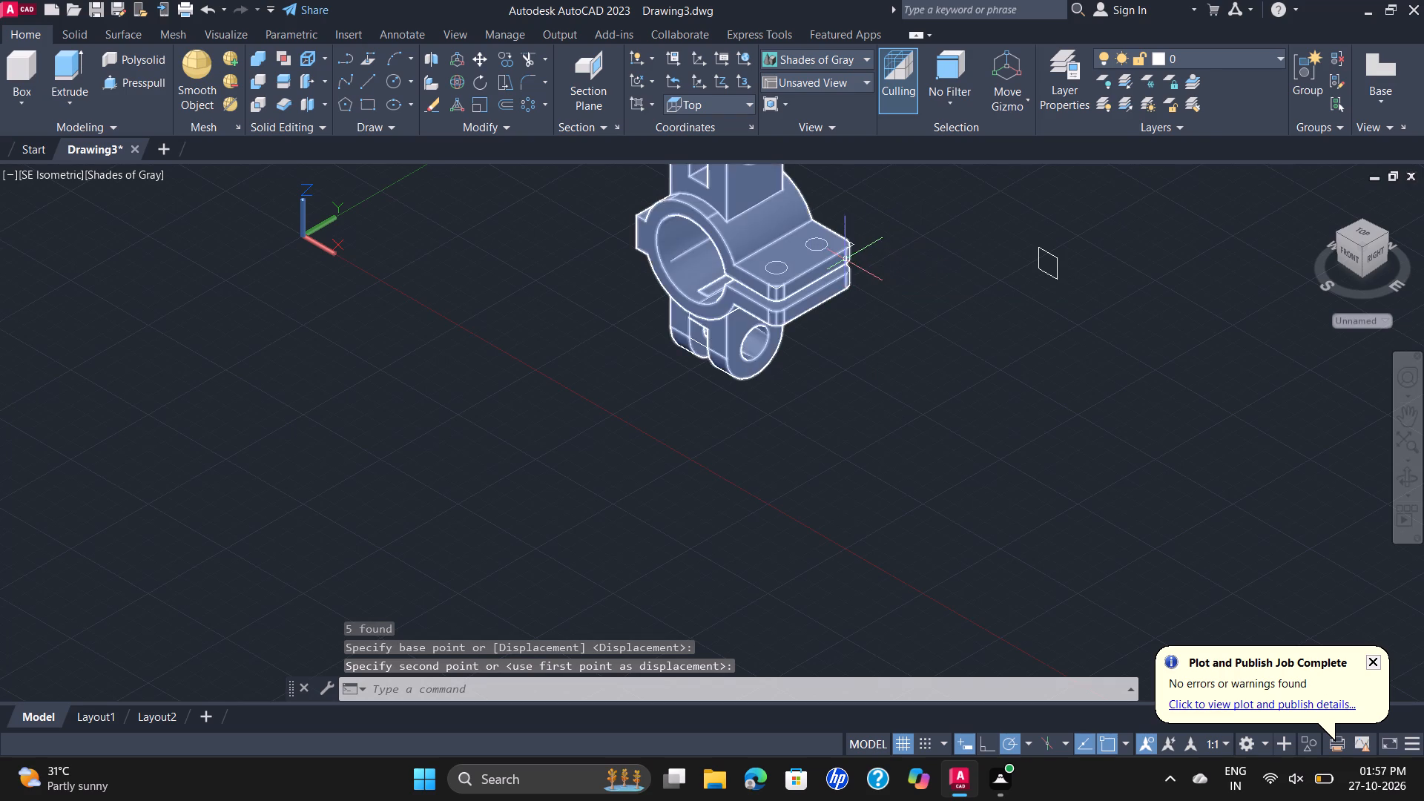
Delete the profile's 50-long line and the adjoining 12-long line at the flange's far corner, keeping both circles.
scroll(852, 260, up, 2)
click(854, 228)
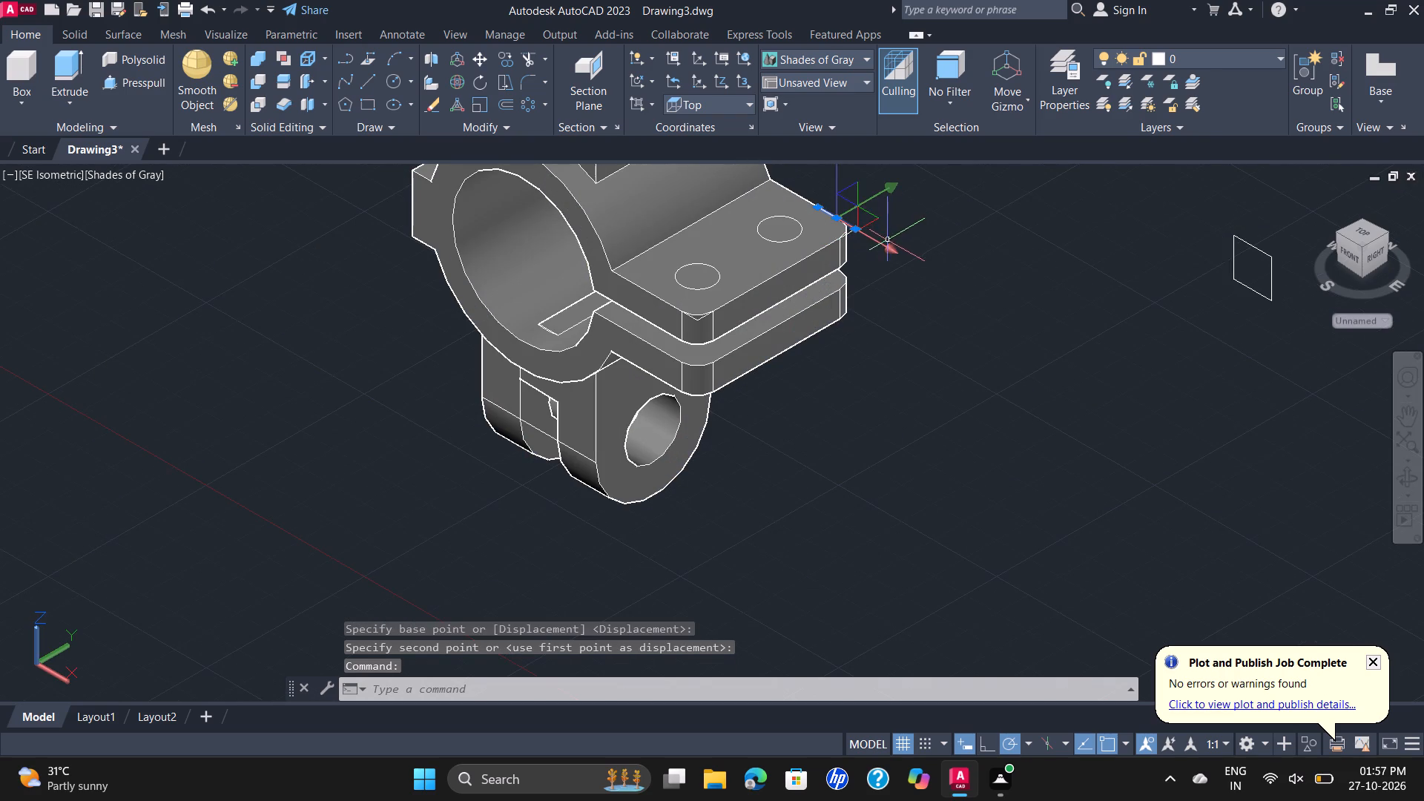
key(Delete)
click(849, 231)
key(Delete)
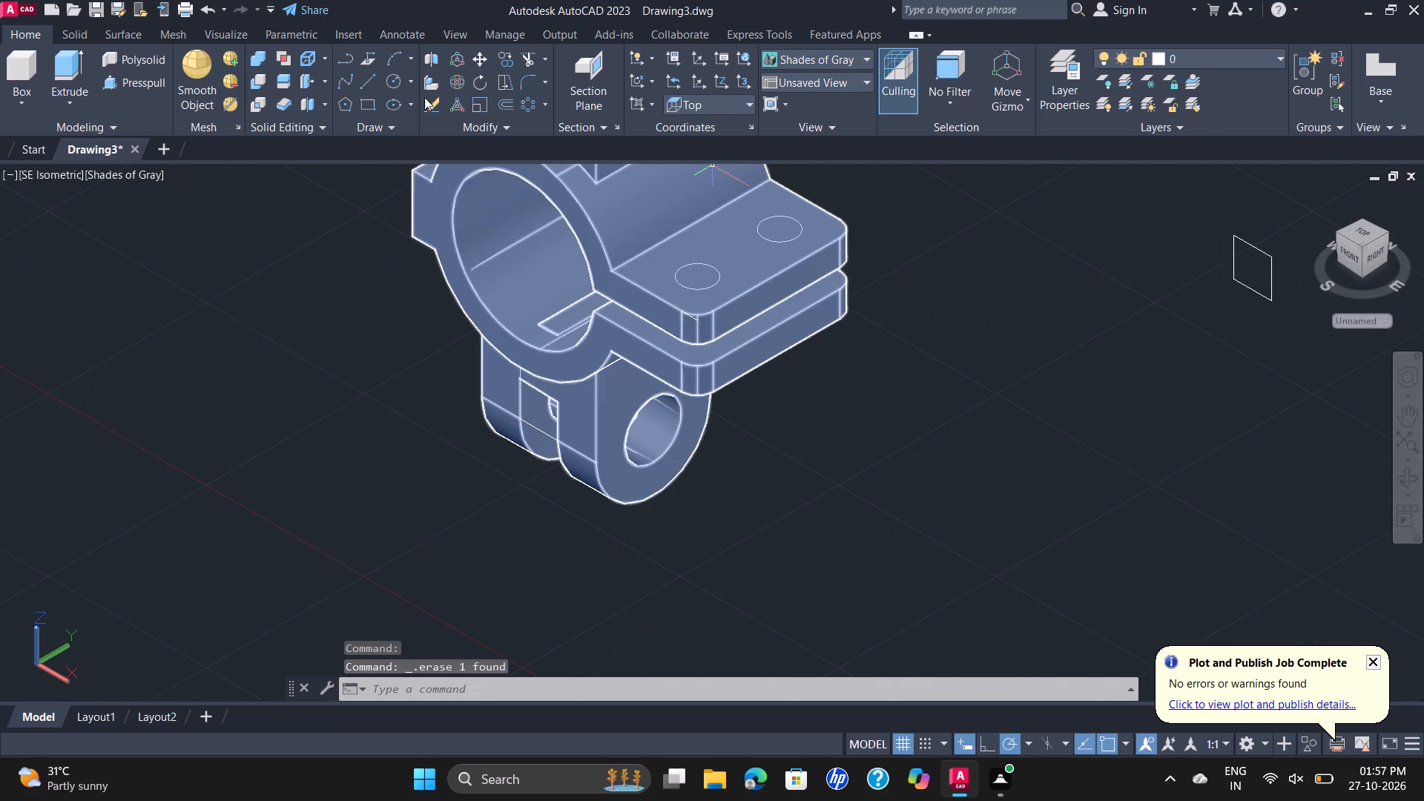
Presspull both 10-diameter circles down through the flange to cut two bolt holes.
click(121, 79)
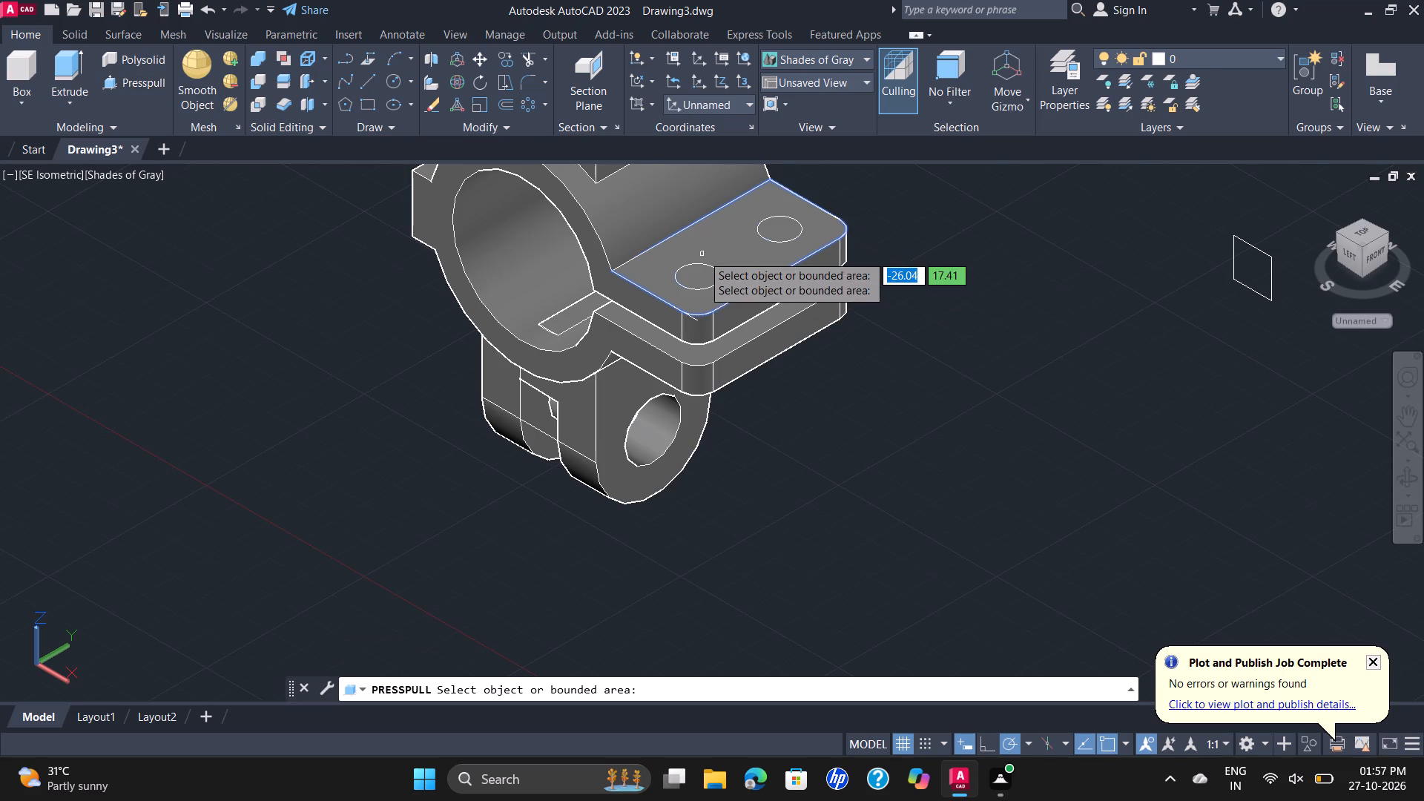
click(710, 269)
click(765, 433)
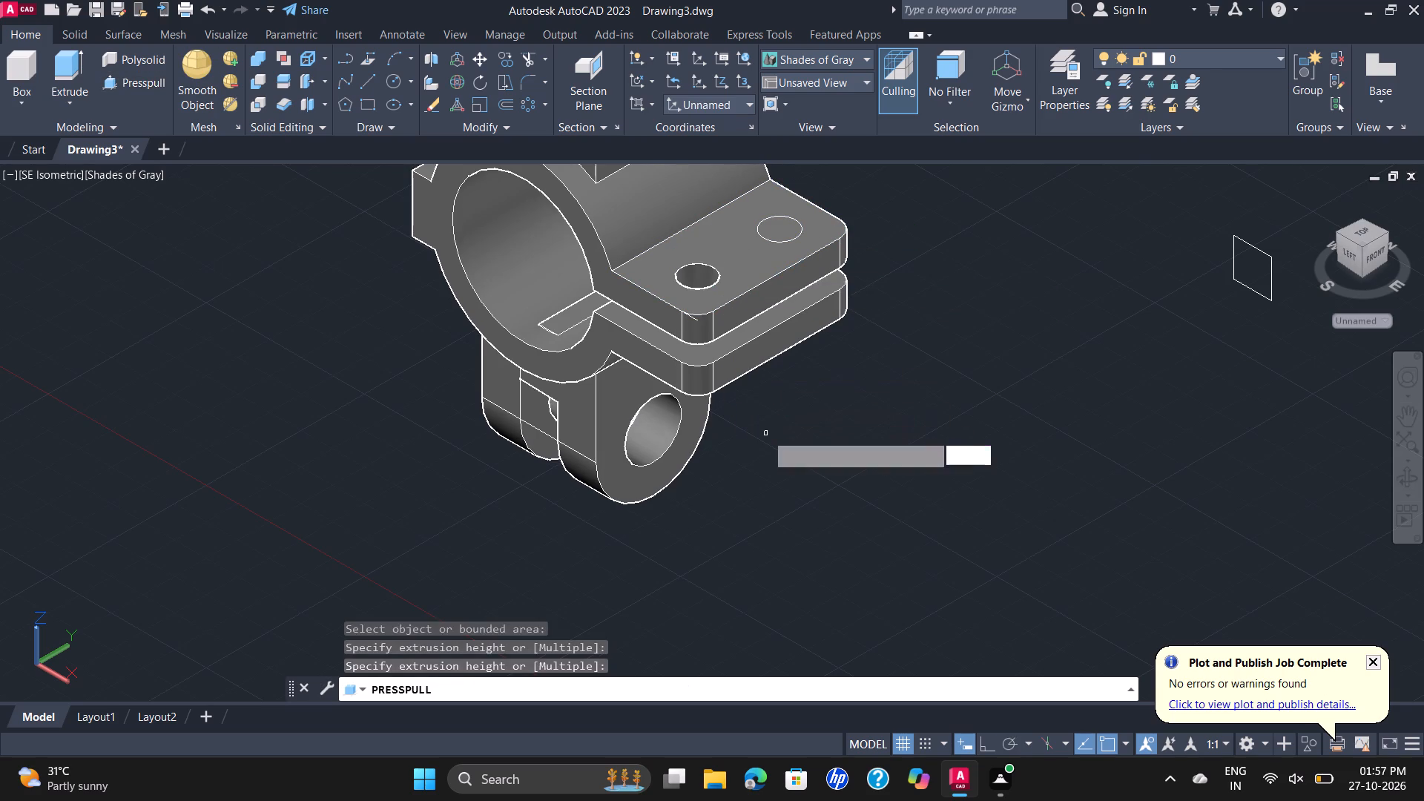
click(785, 221)
click(808, 400)
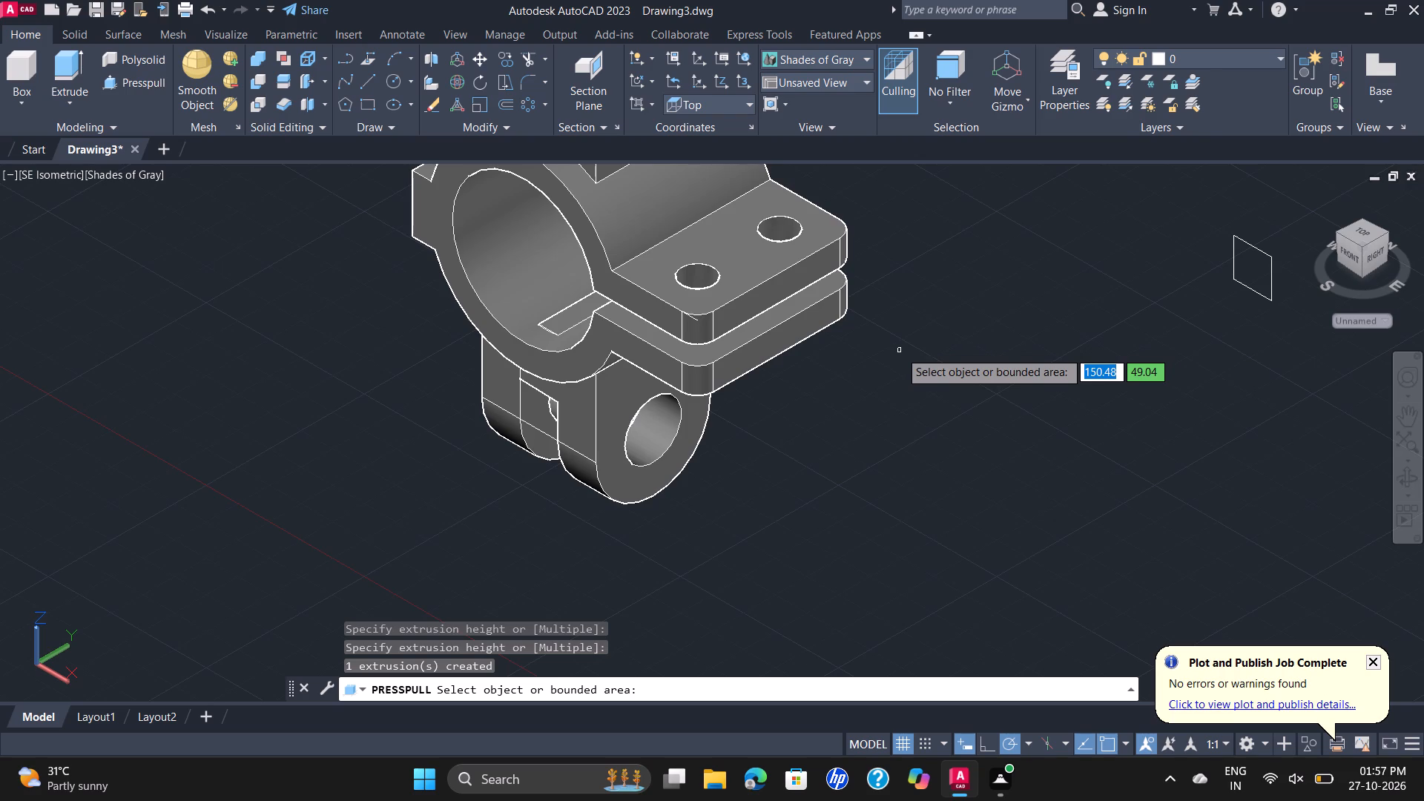
key(Escape)
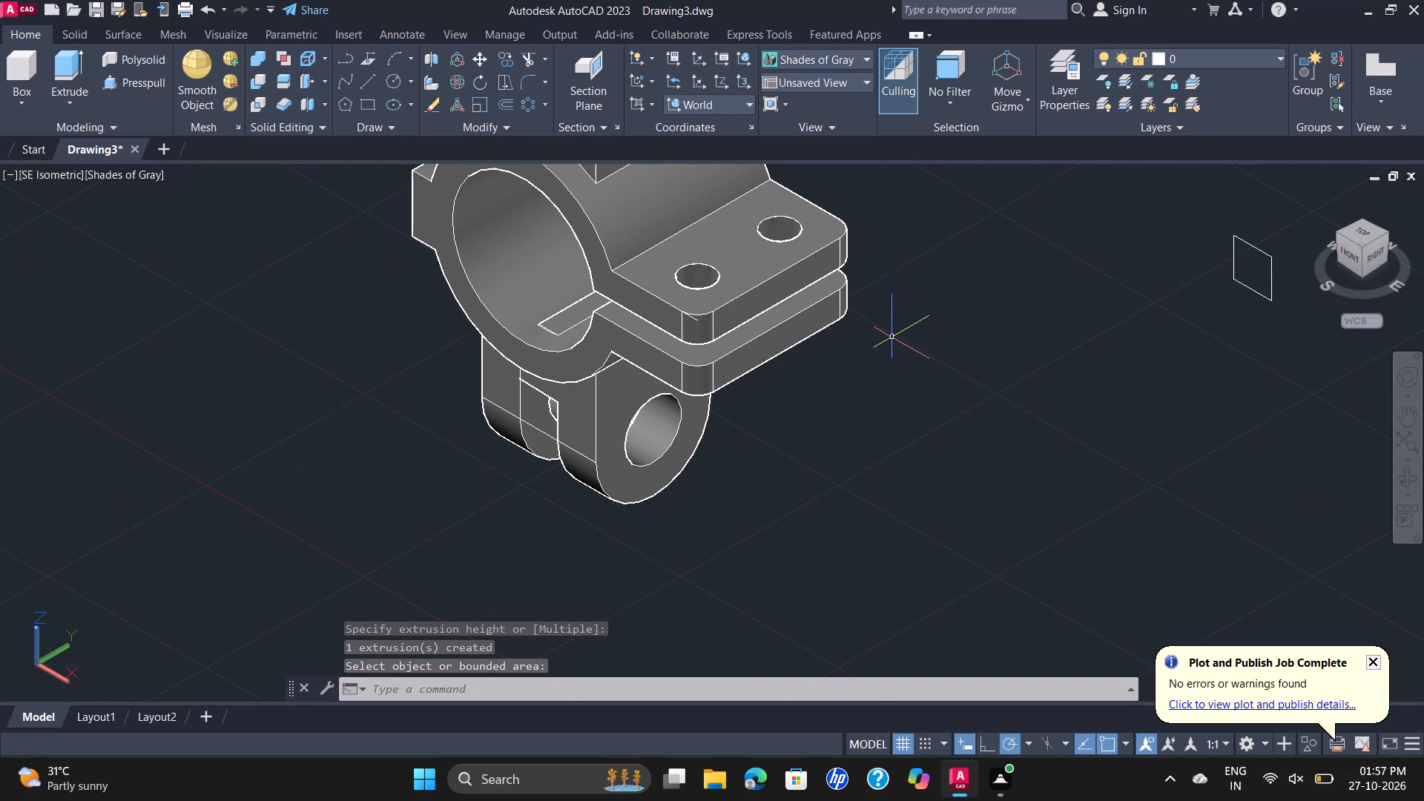
Delete the leftover rectangle floating beside the clamp.
middle_drag(934, 338, 1031, 408)
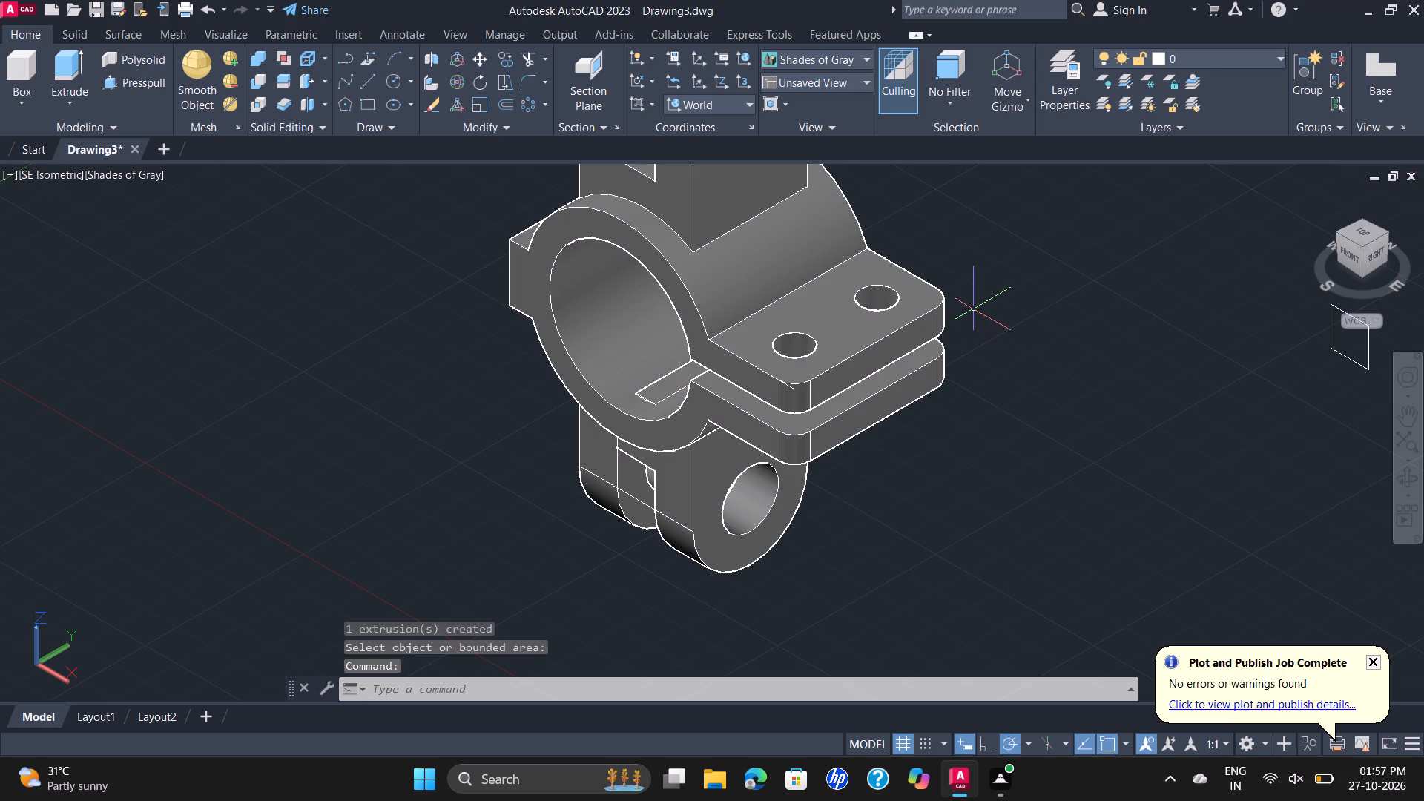
scroll(974, 309, down, 2)
scroll(1036, 285, up, 1)
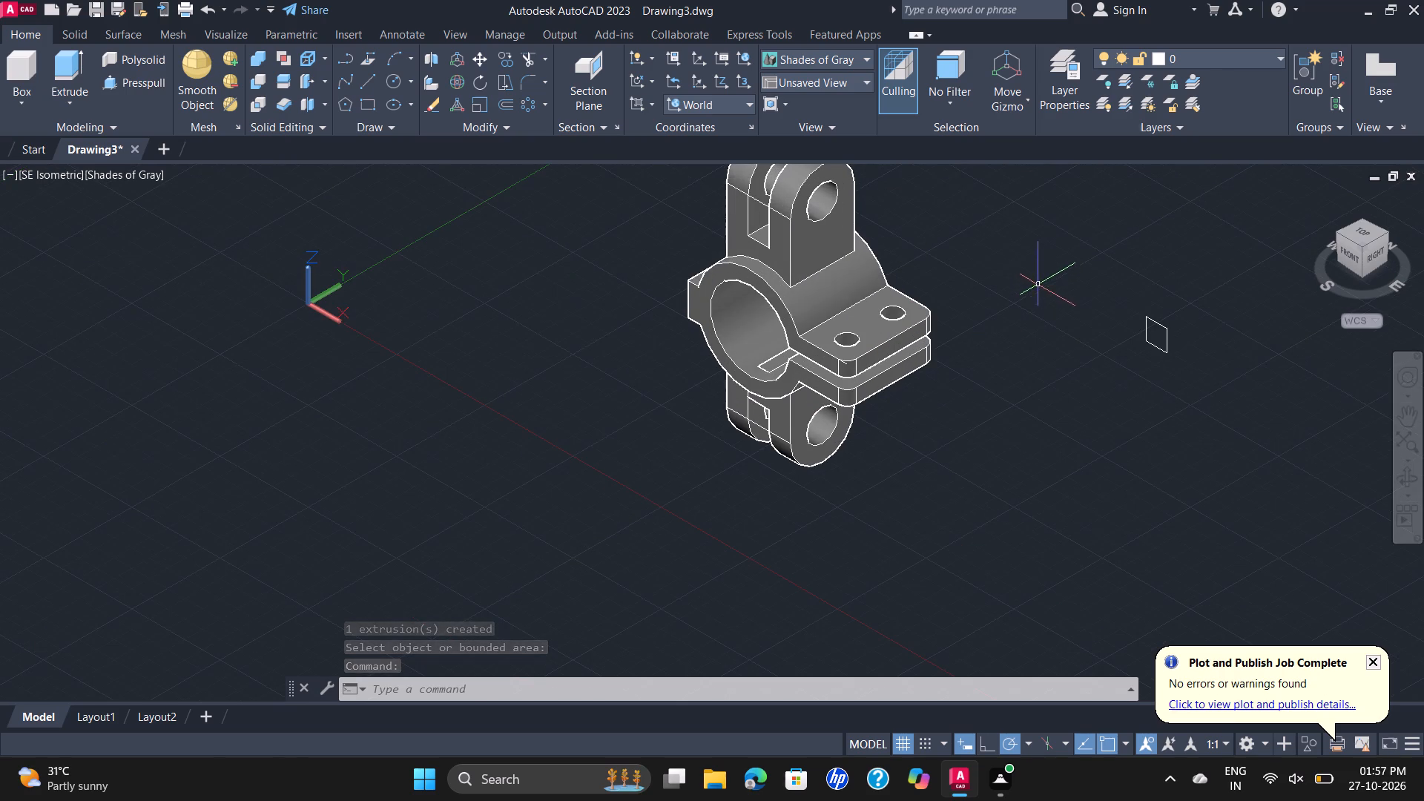
middle_drag(1038, 285, 1016, 352)
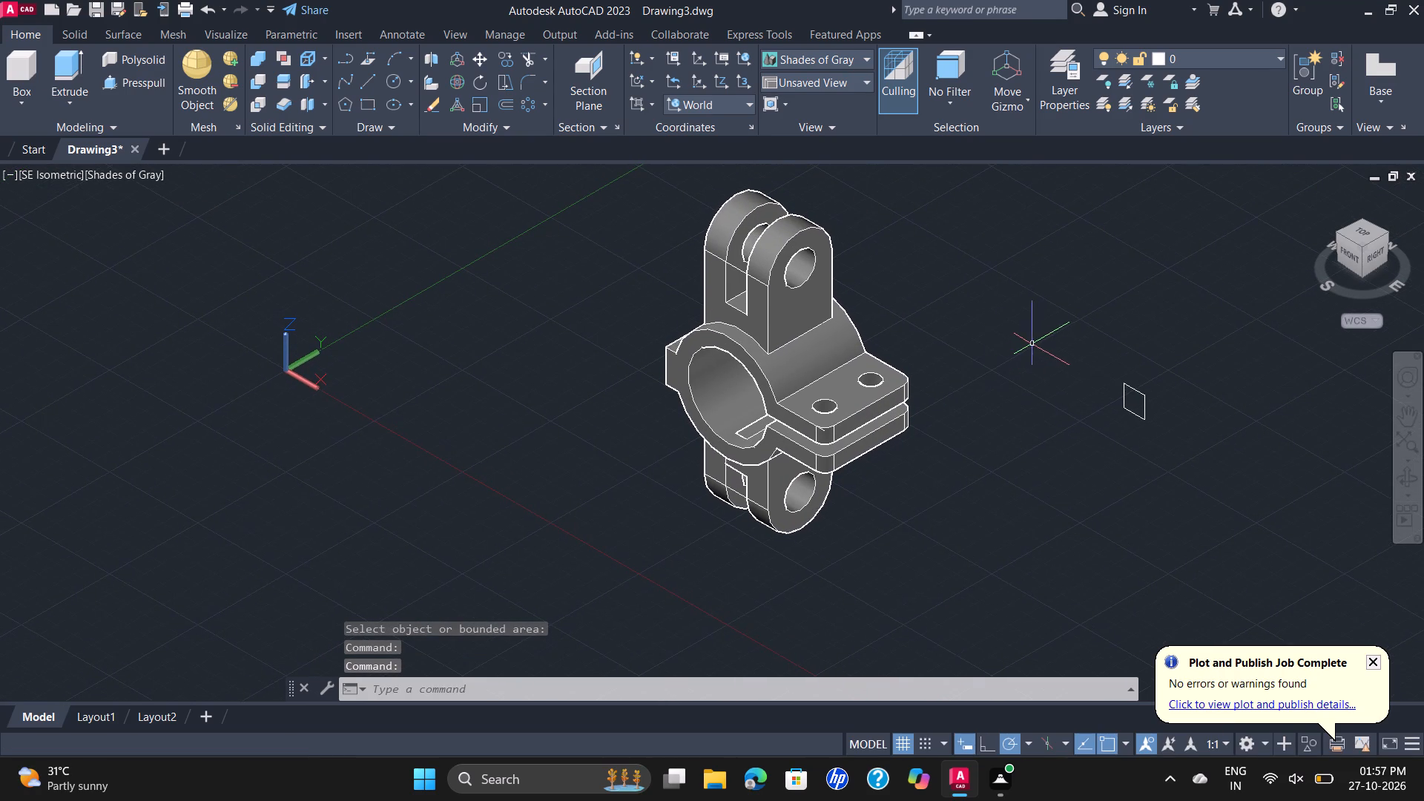
click(1184, 320)
click(1095, 450)
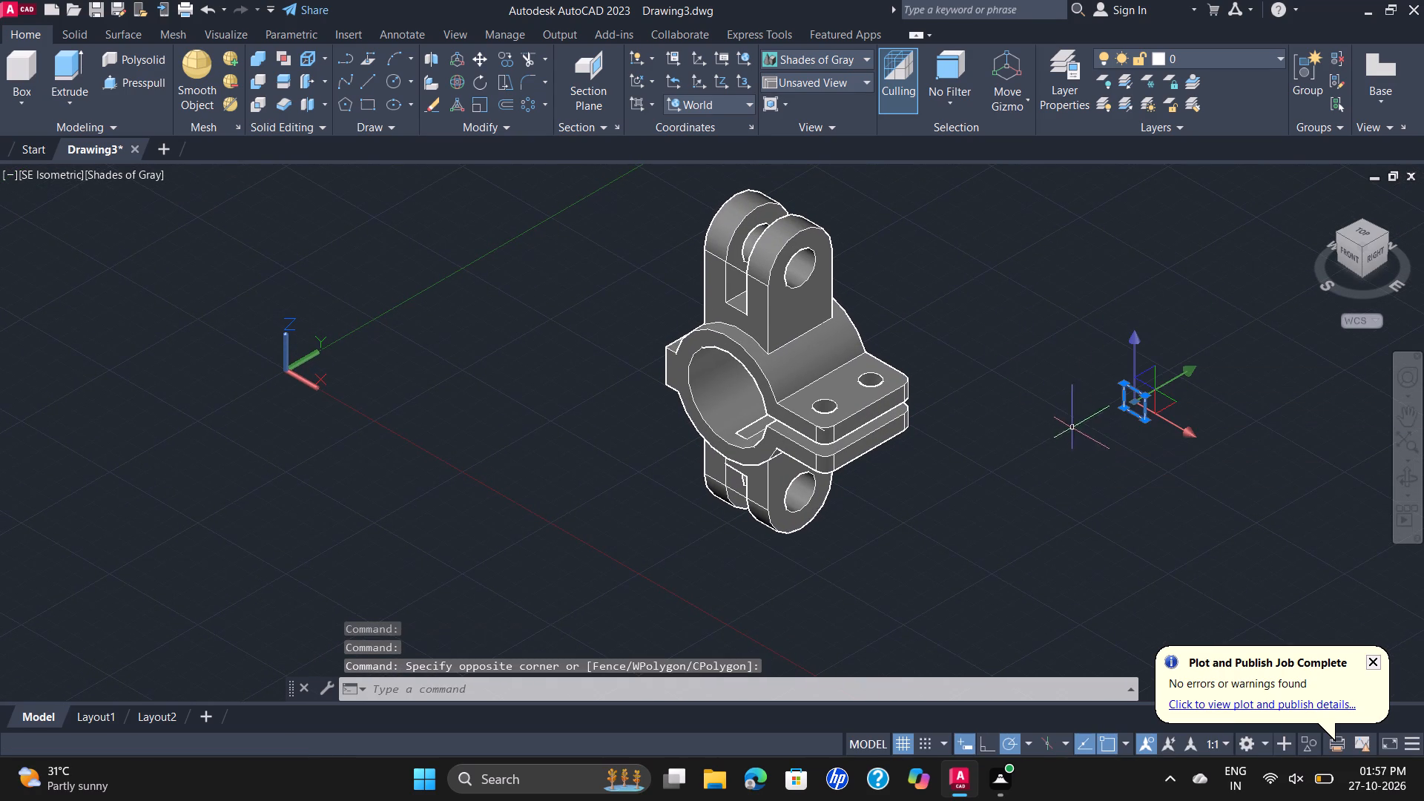
key(Delete)
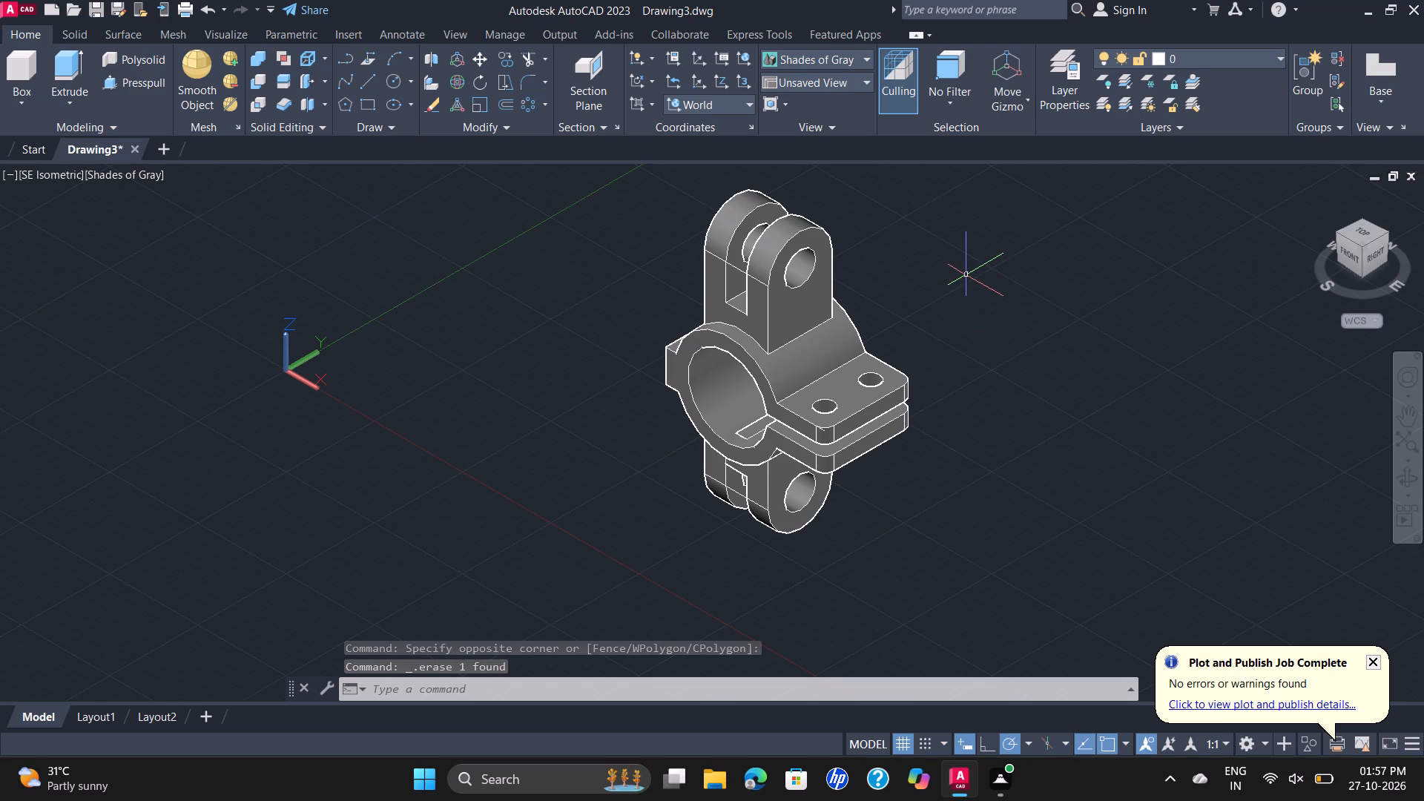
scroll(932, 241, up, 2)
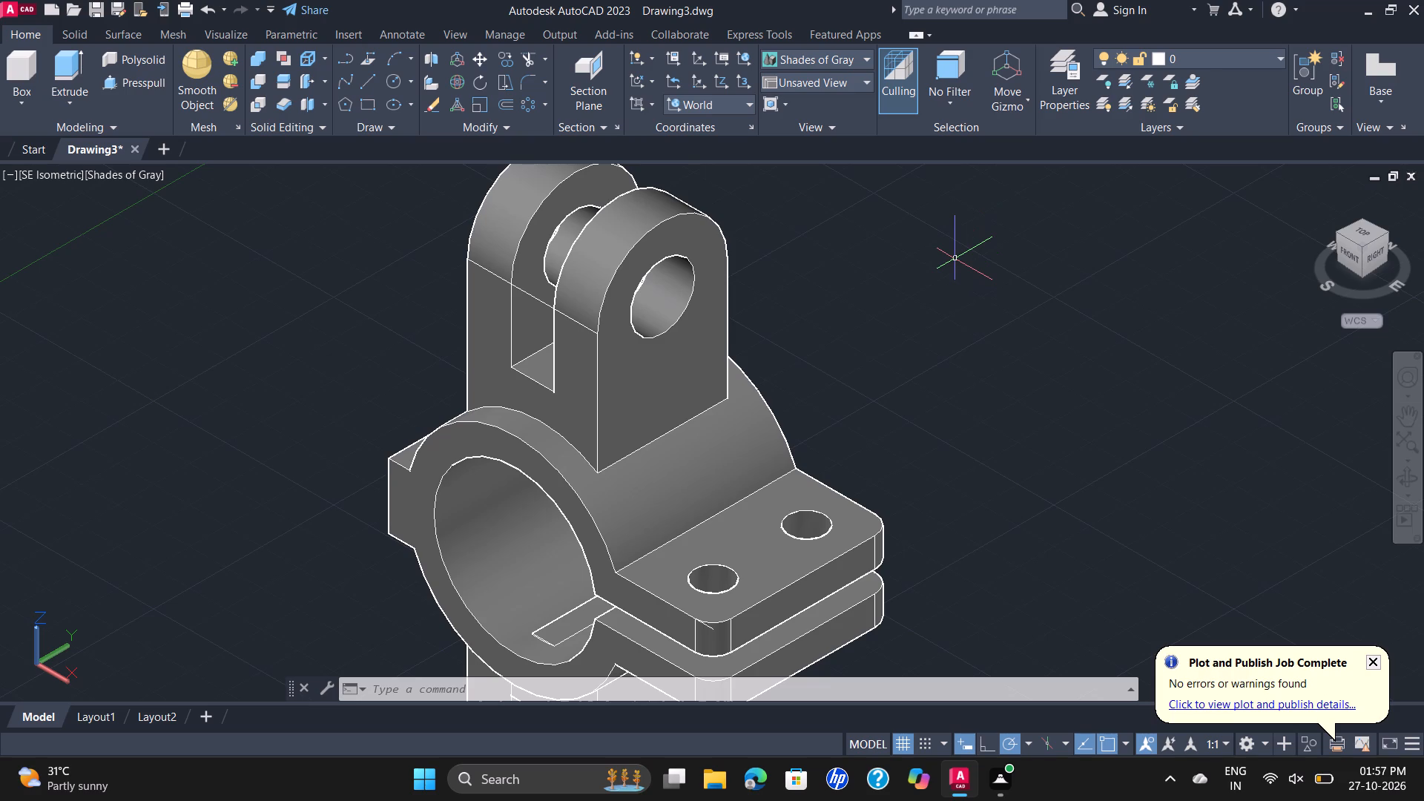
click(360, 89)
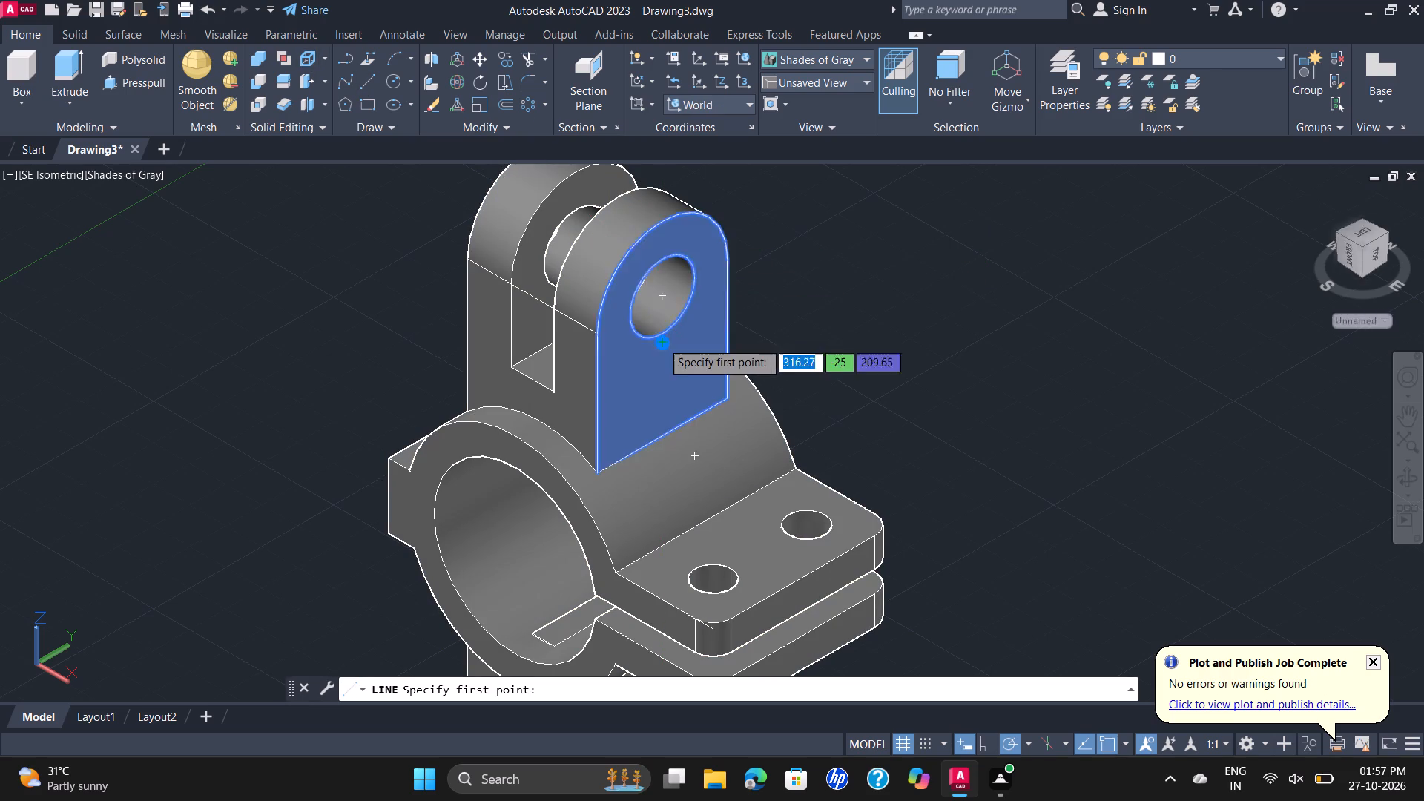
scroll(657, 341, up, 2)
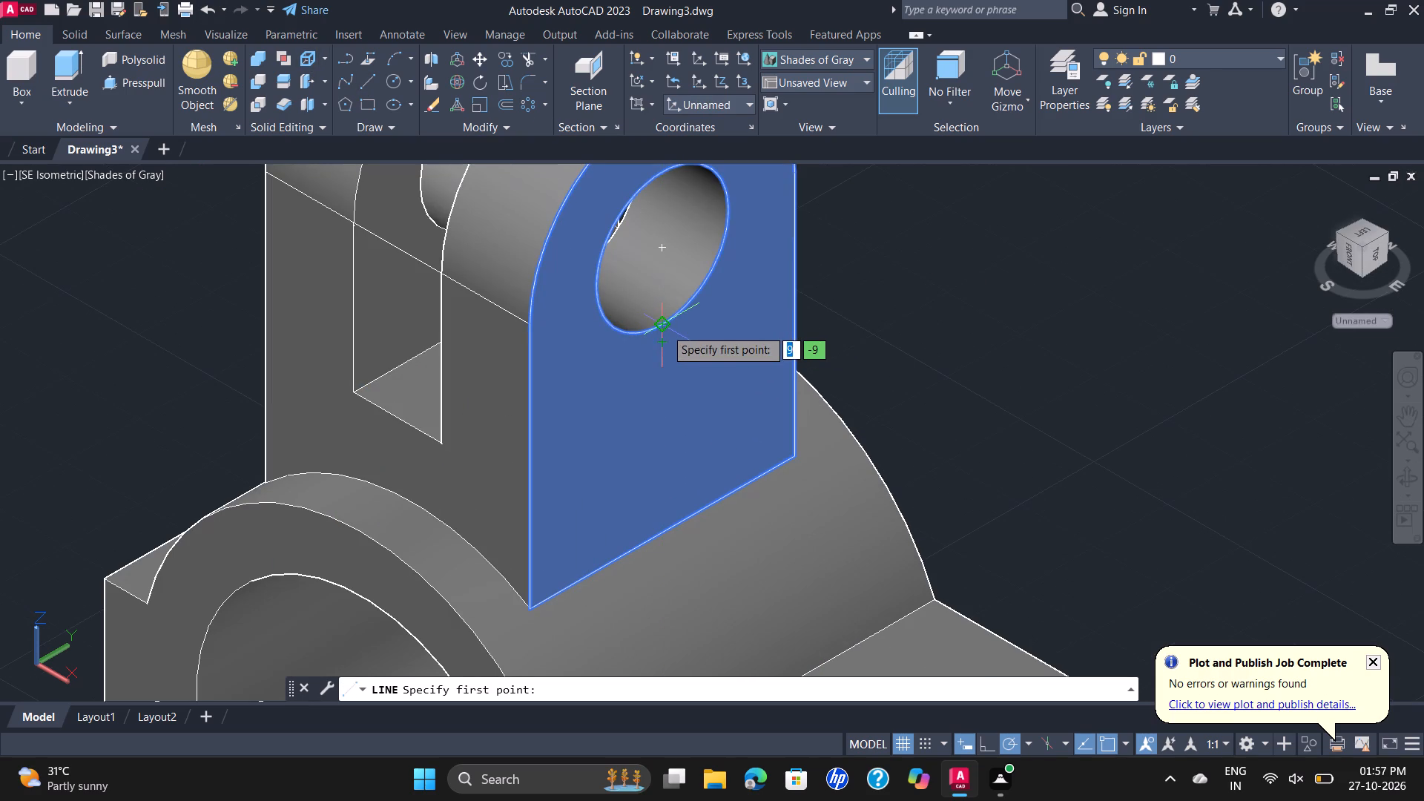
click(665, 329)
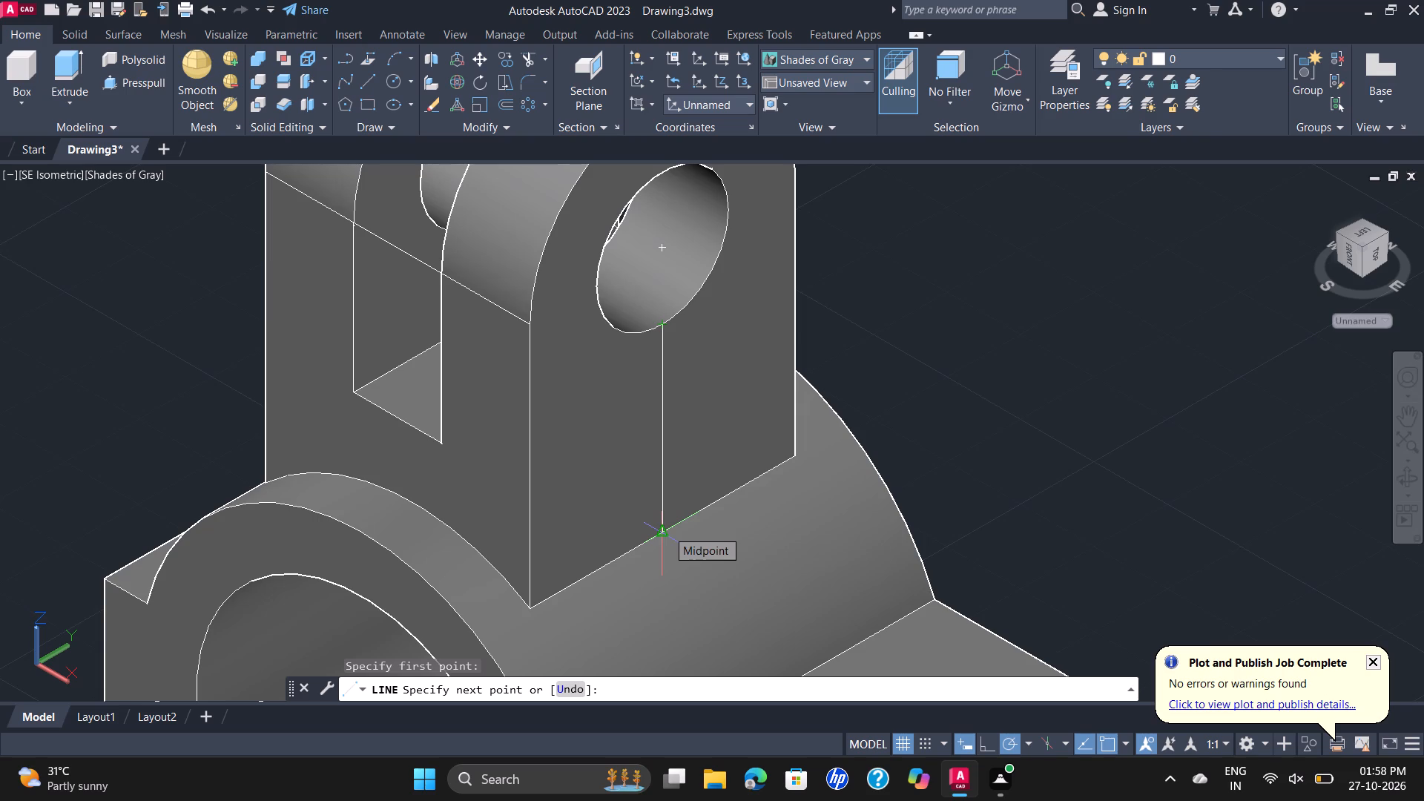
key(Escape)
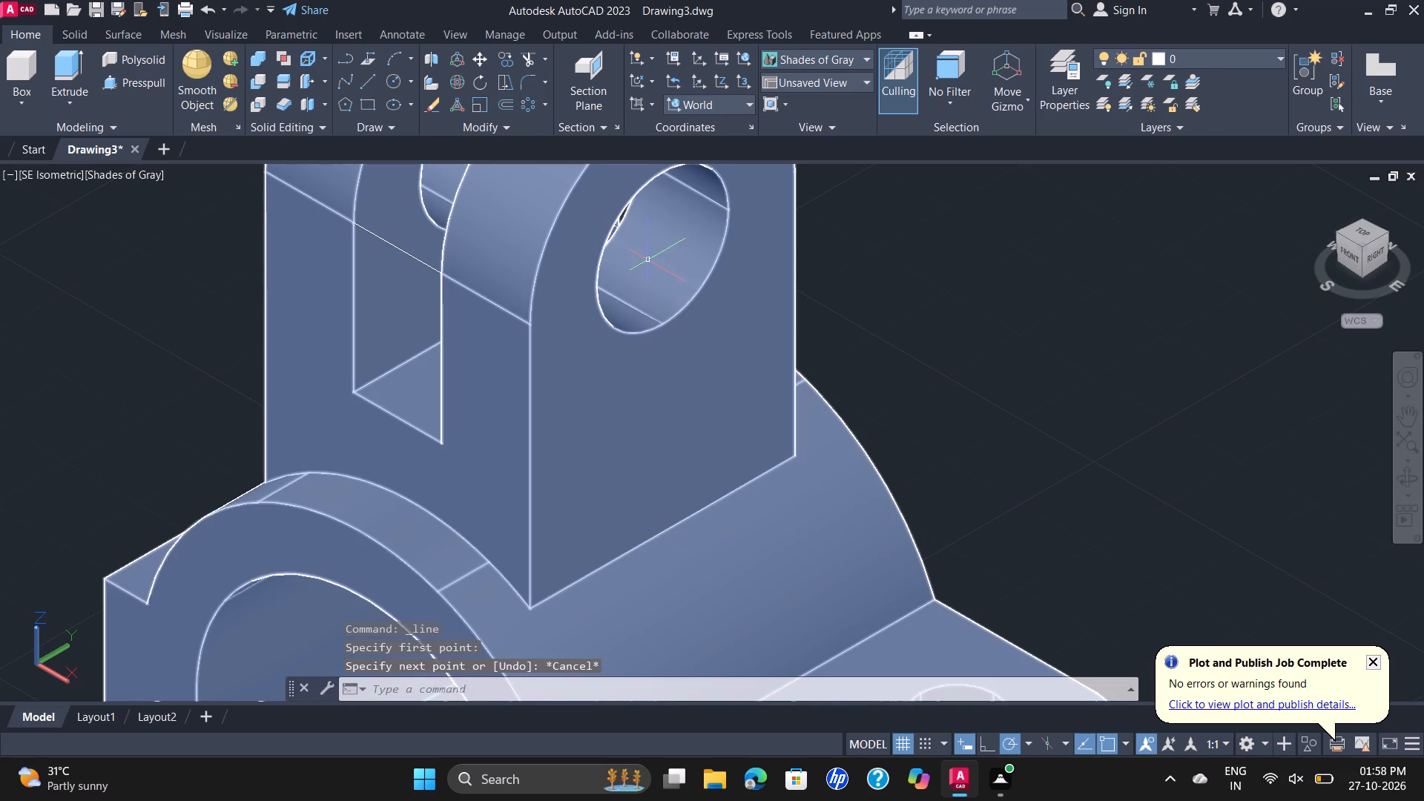
Draw a line from the upper lug's front hole centre 15 straight down, followed by a 3-long segment in the positive Y direction.
key(space)
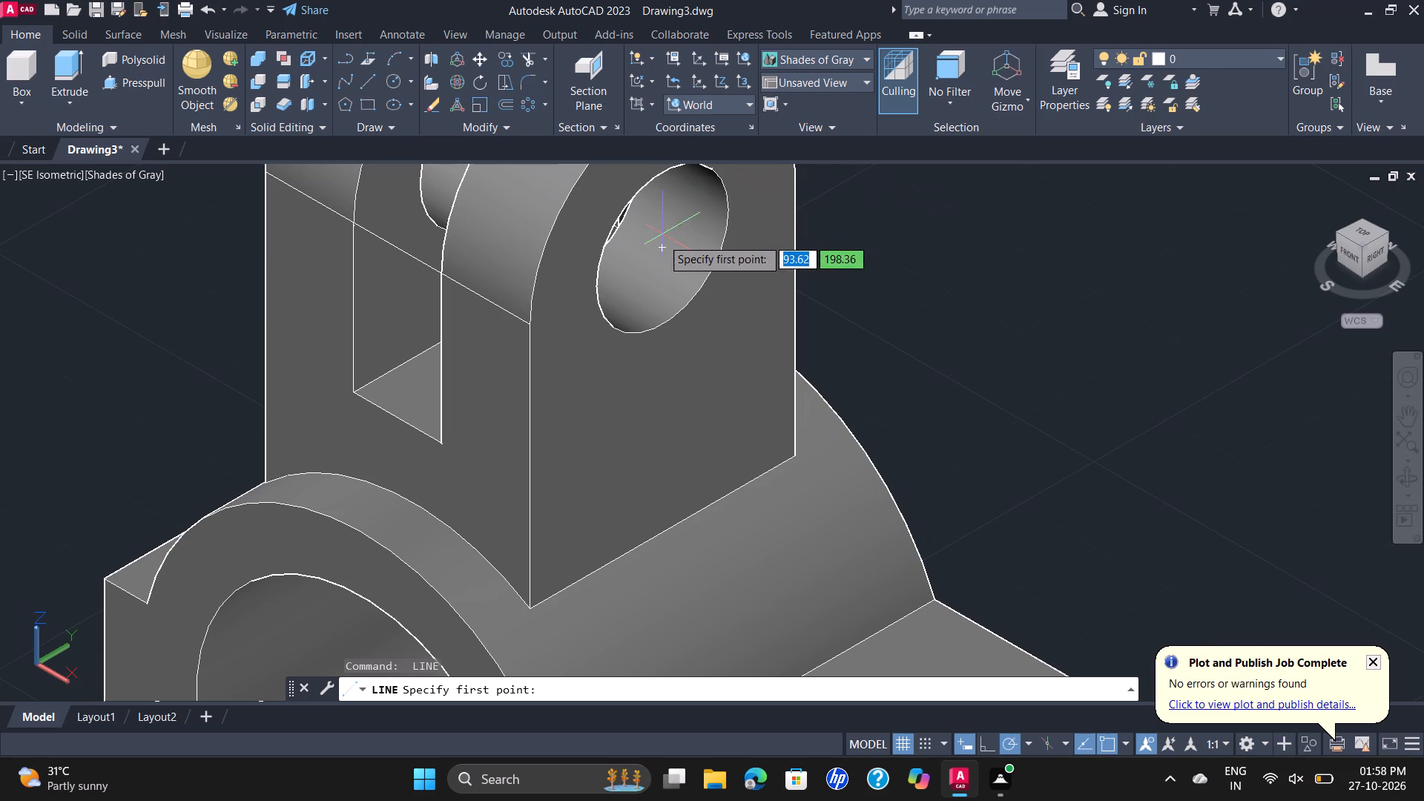
click(662, 248)
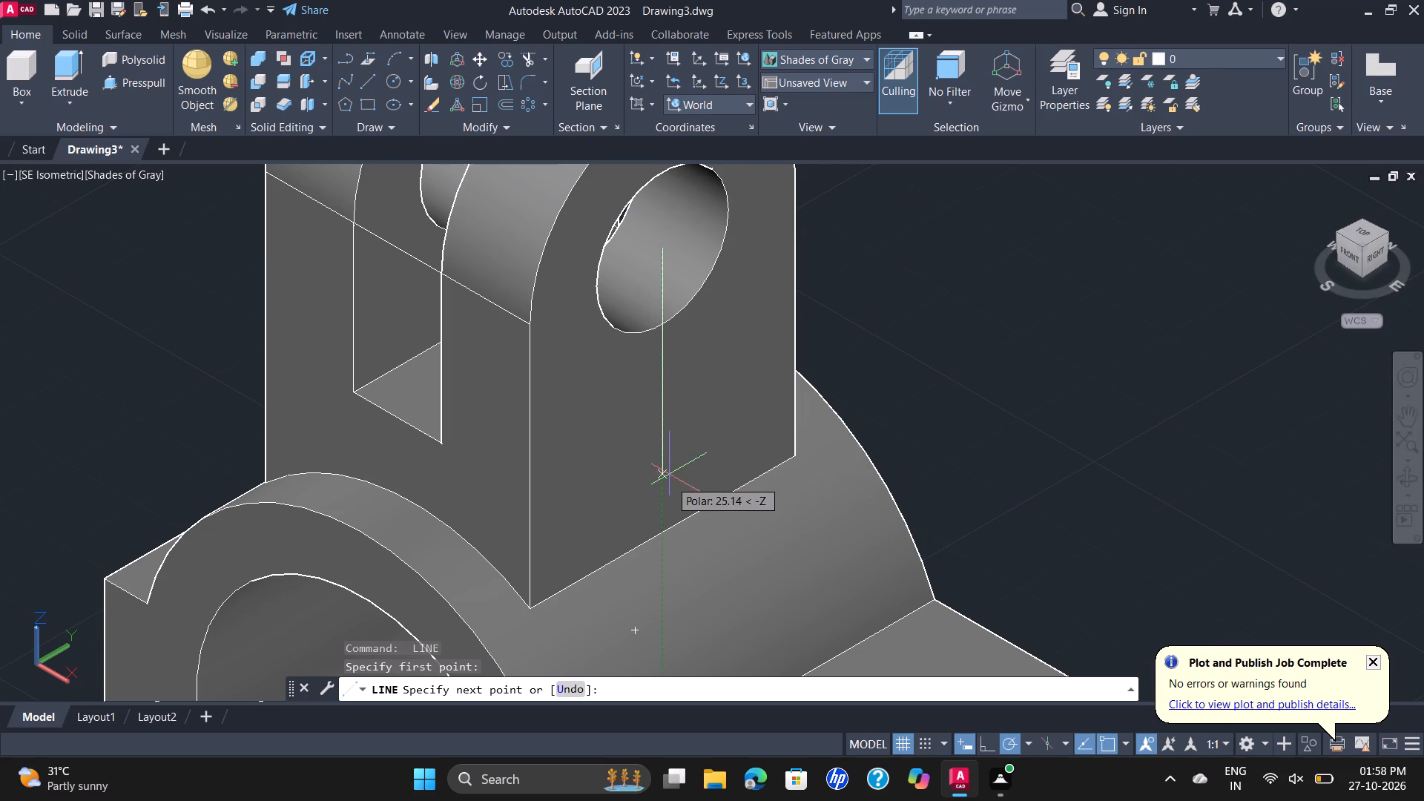
text(15)
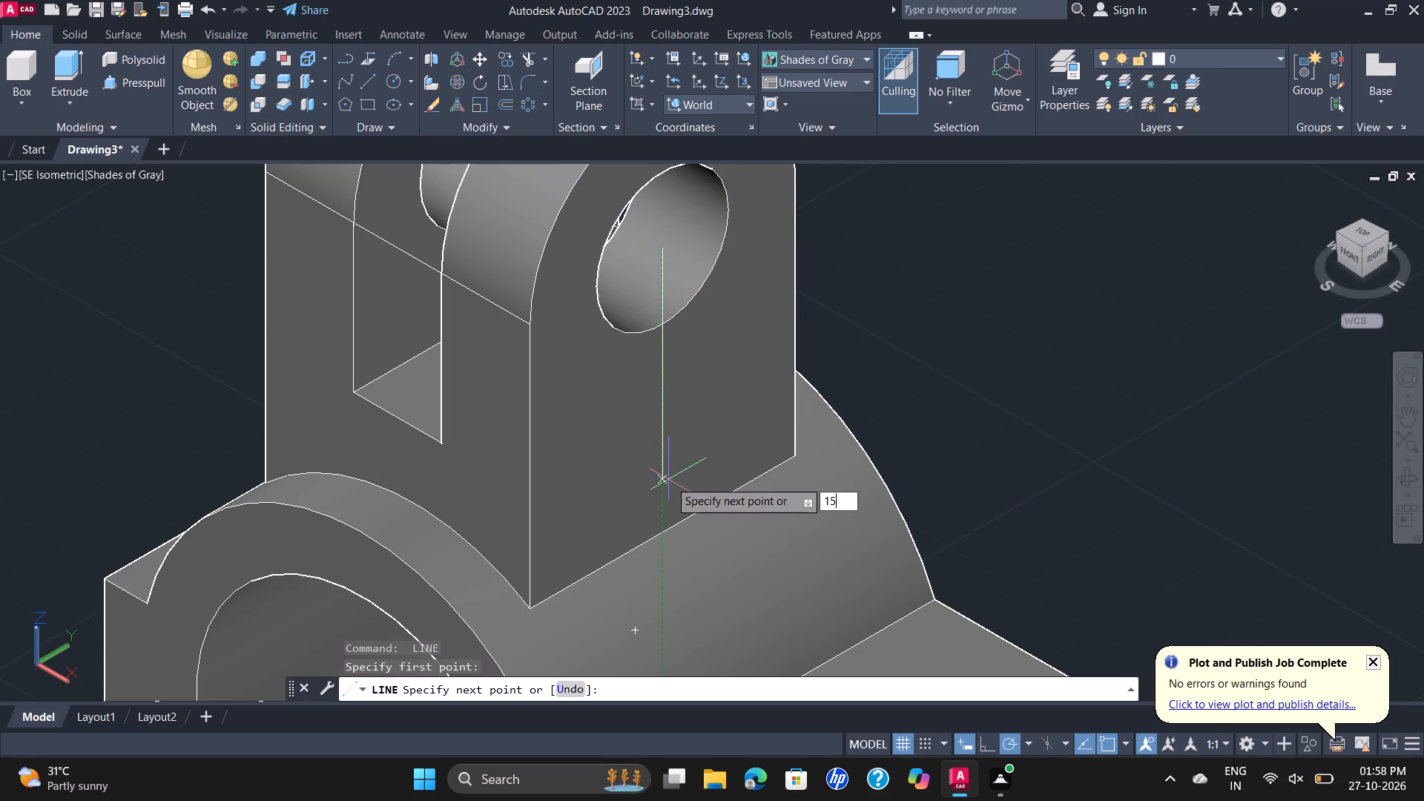
key(Return)
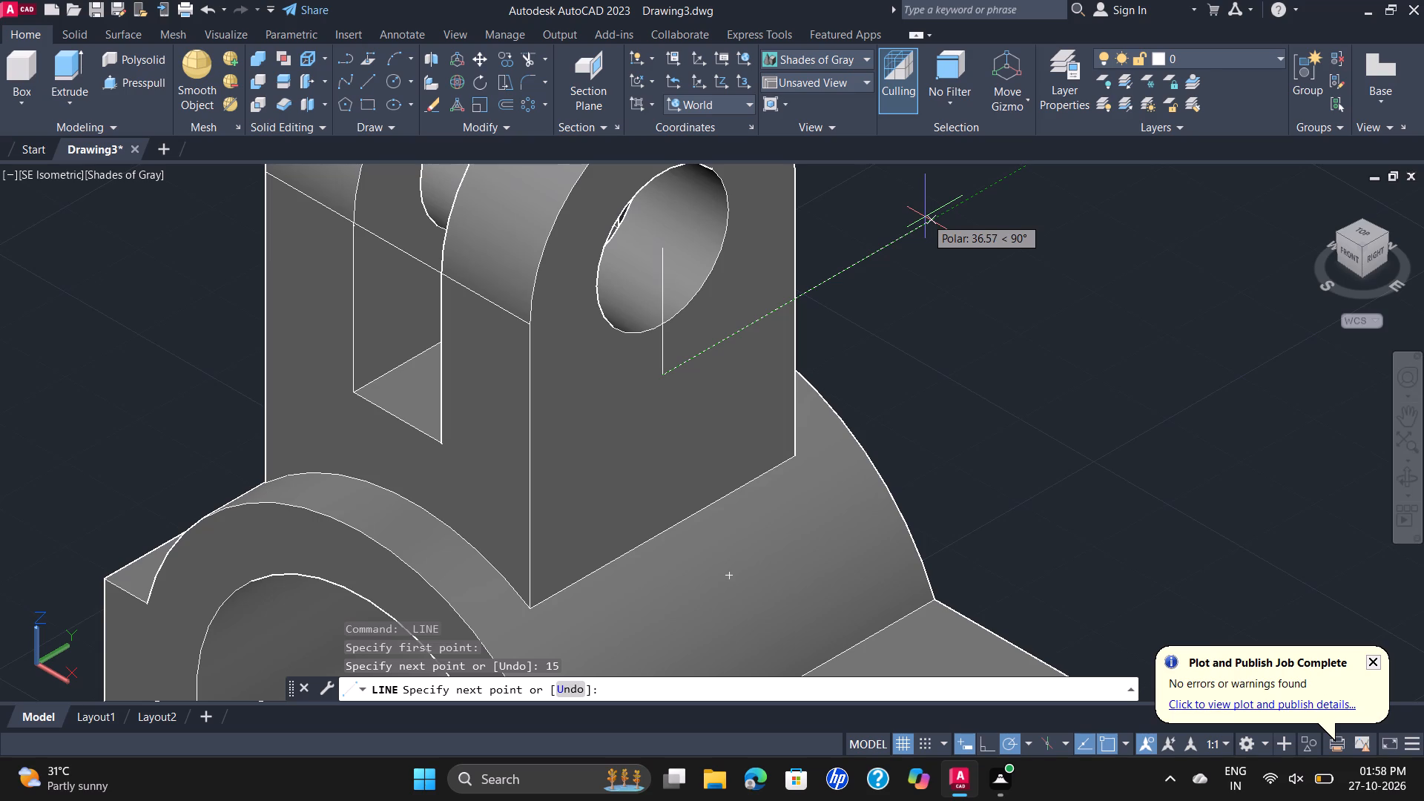
key(3)
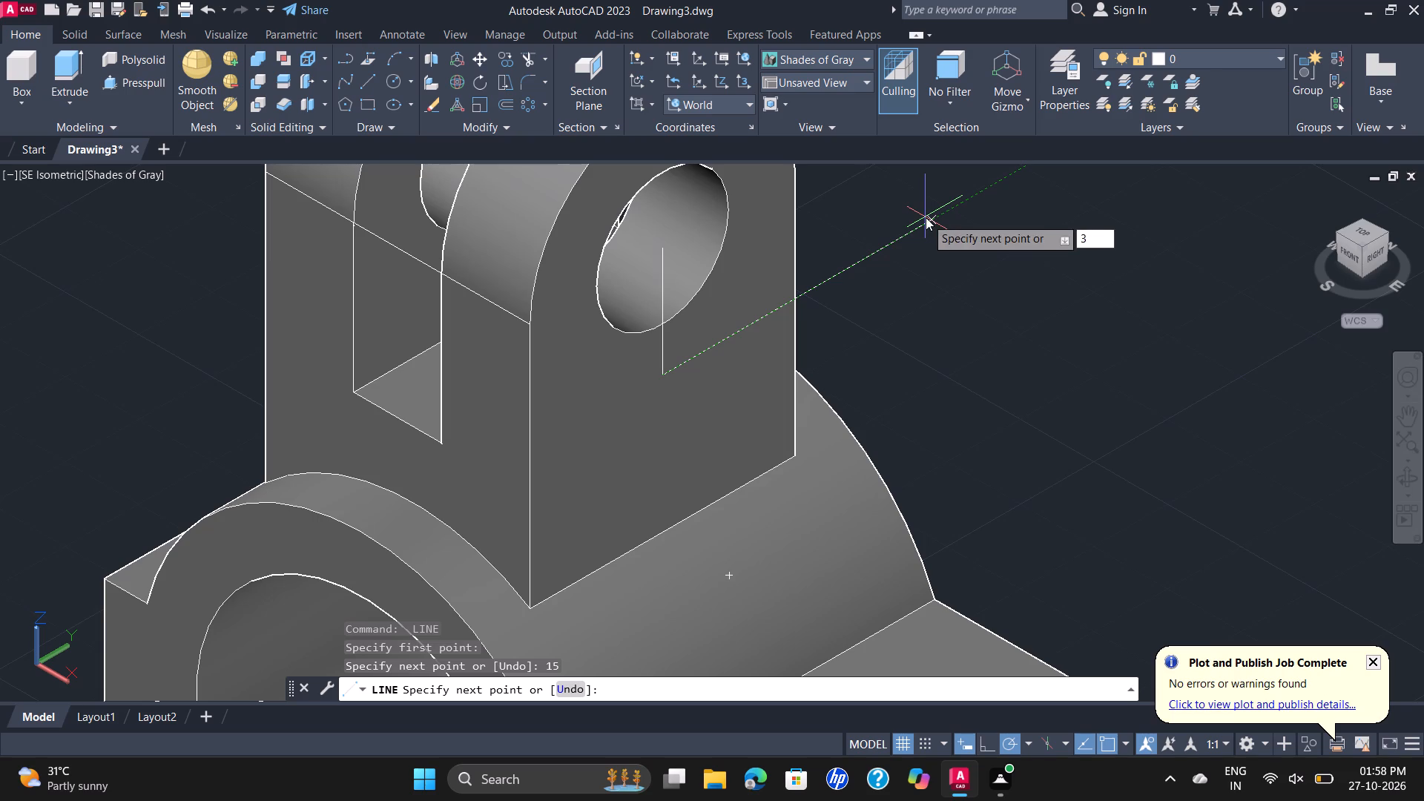
key(Return)
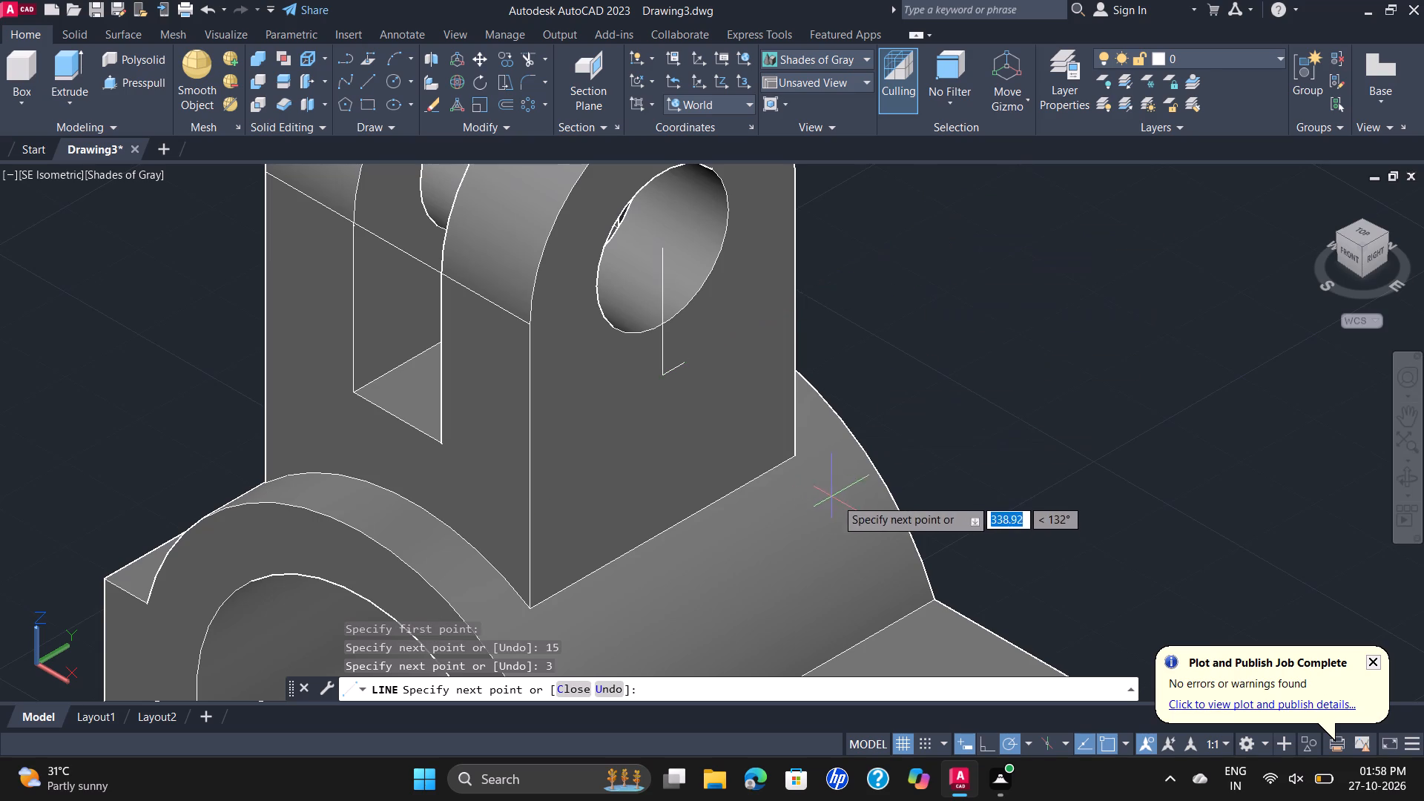
scroll(915, 499, down, 1)
scroll(919, 593, down, 1)
middle_drag(922, 584, 916, 538)
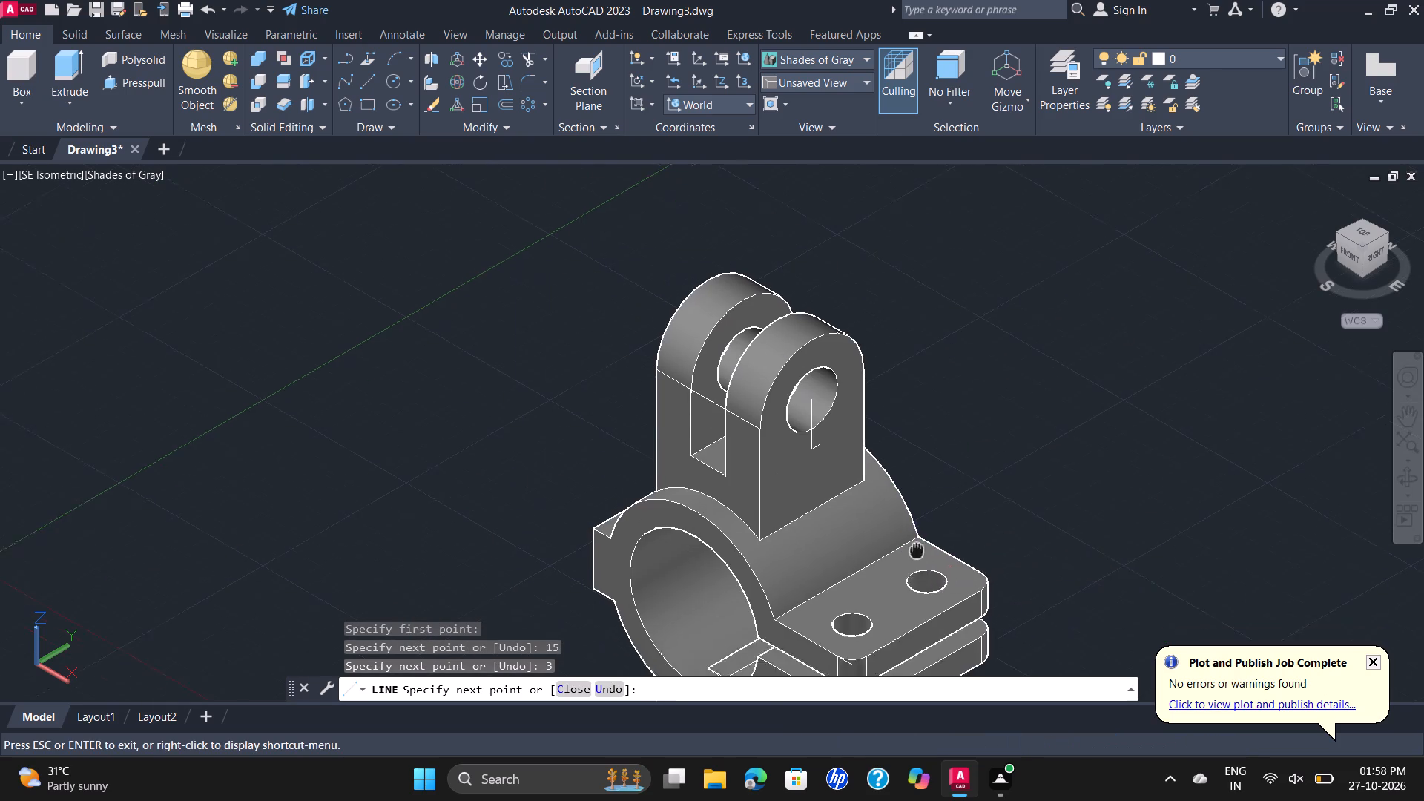
middle_drag(916, 538, 894, 425)
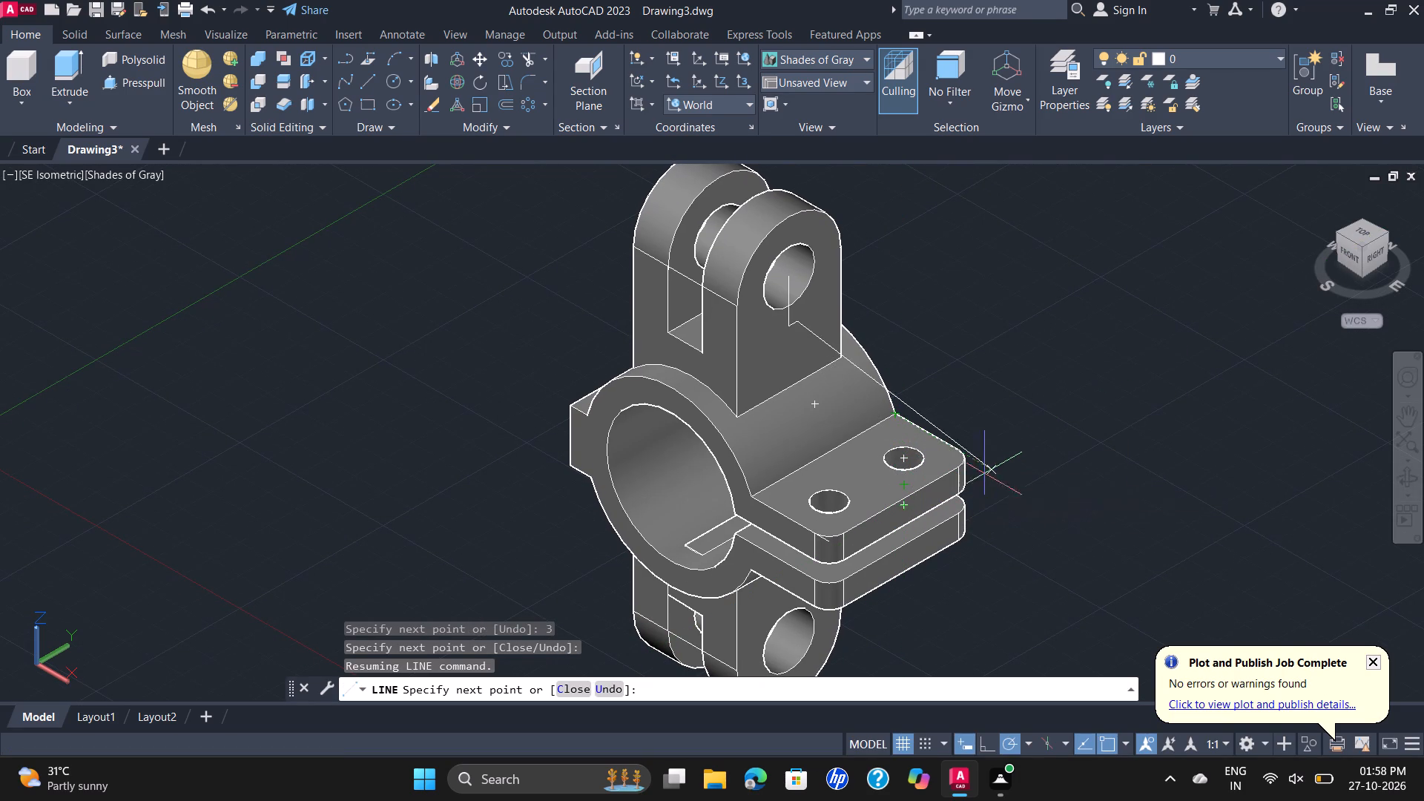
key(Escape)
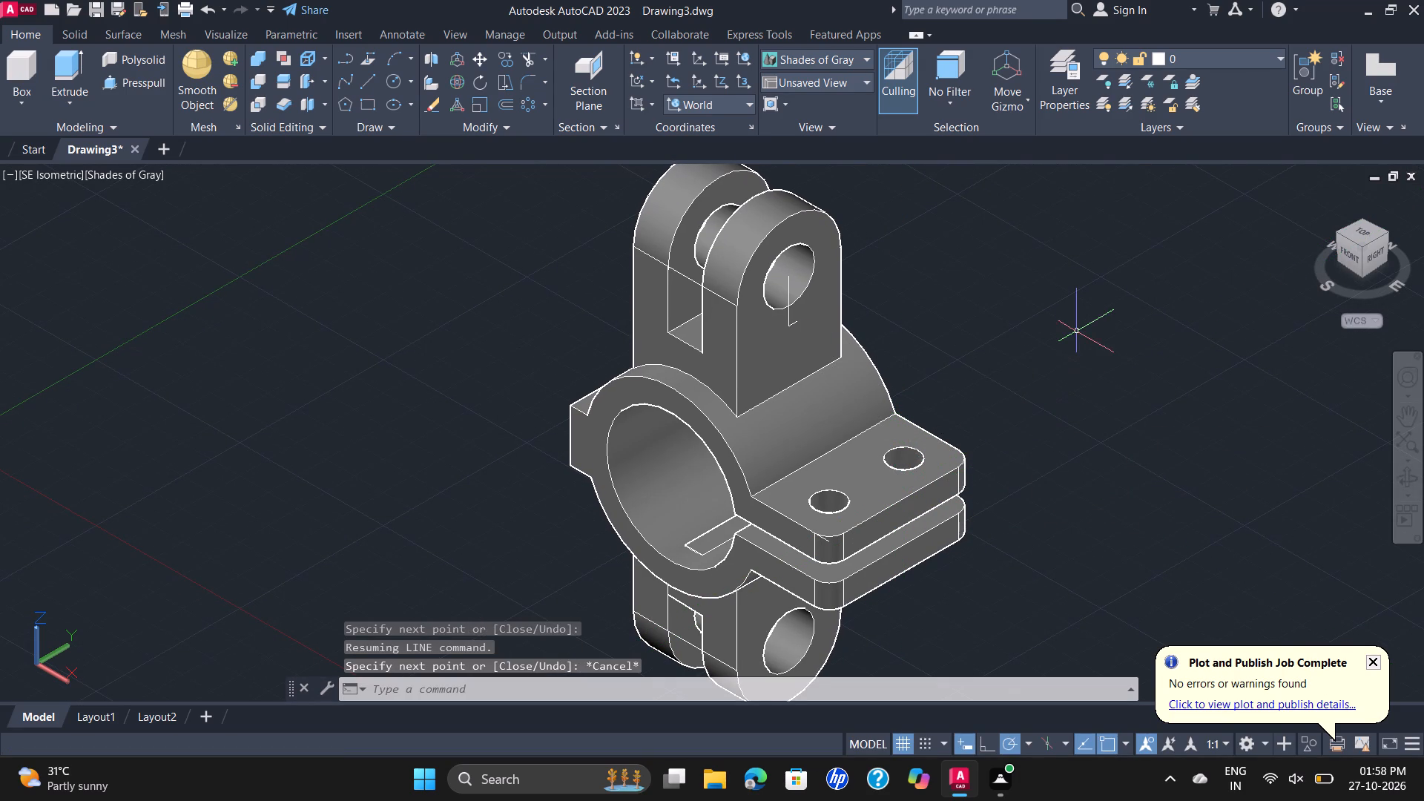
Draw a line from the midpoint of the upper flange's outer top edge, 3 in positive Y, and on to the lug's 3-long segment's free end.
middle_drag(1077, 332, 1020, 408)
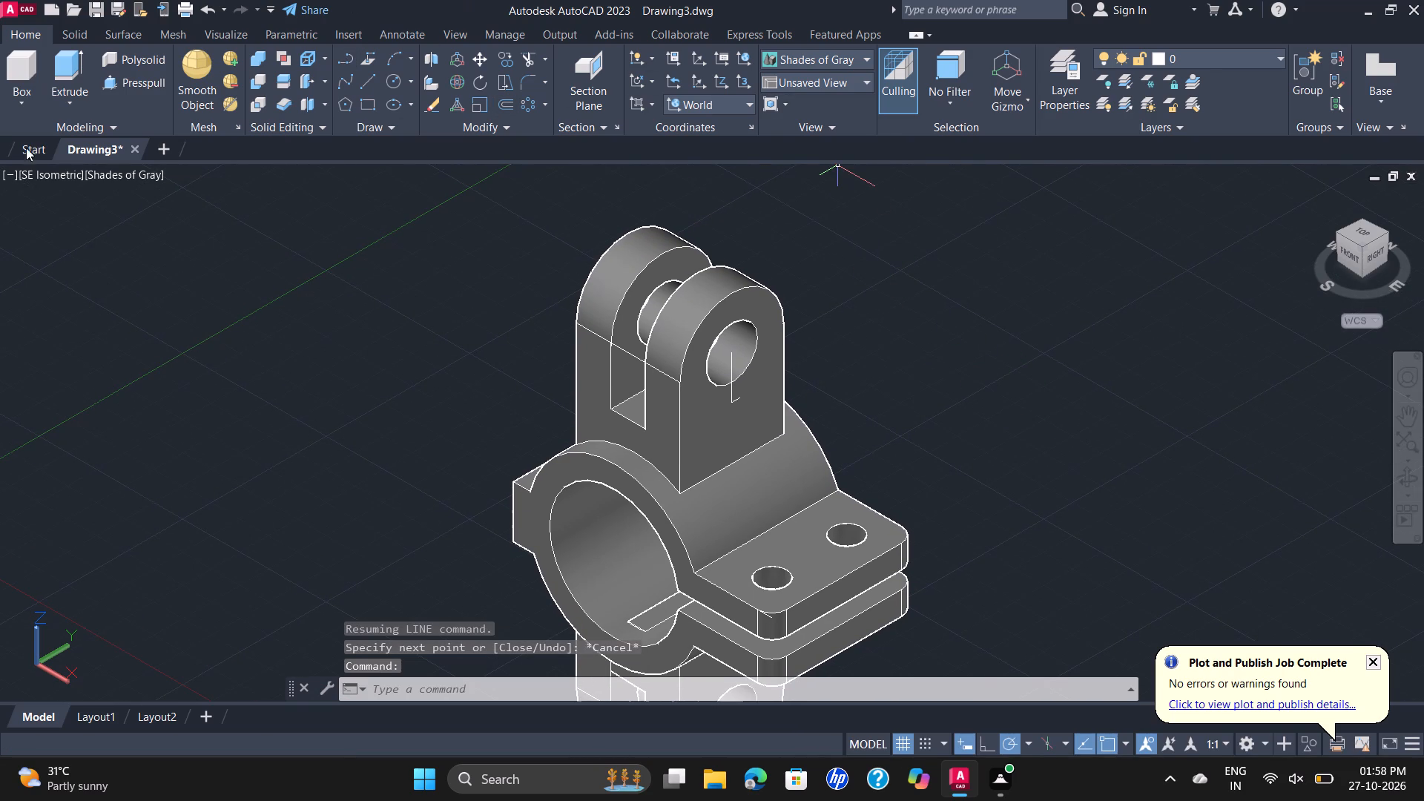
click(365, 85)
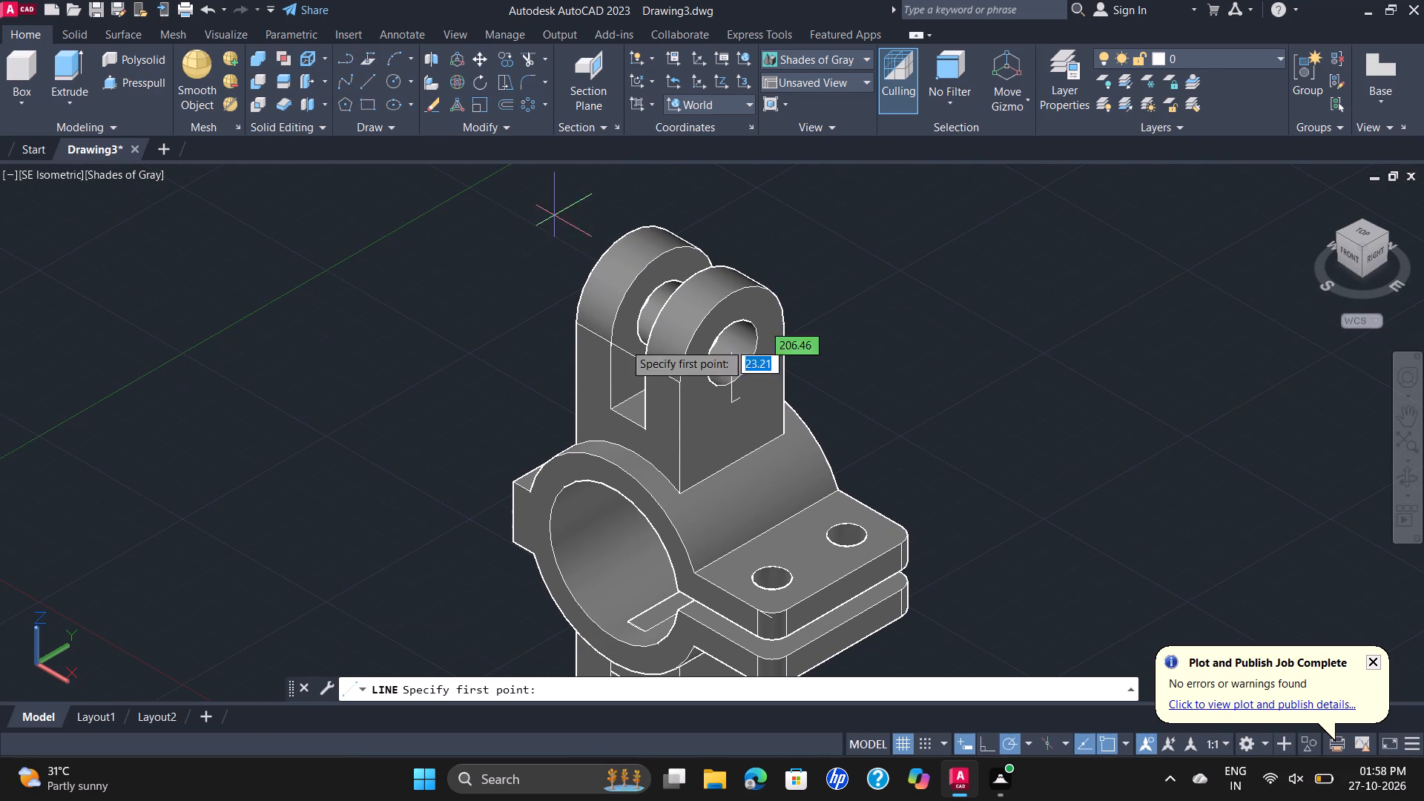
scroll(848, 627, up, 2)
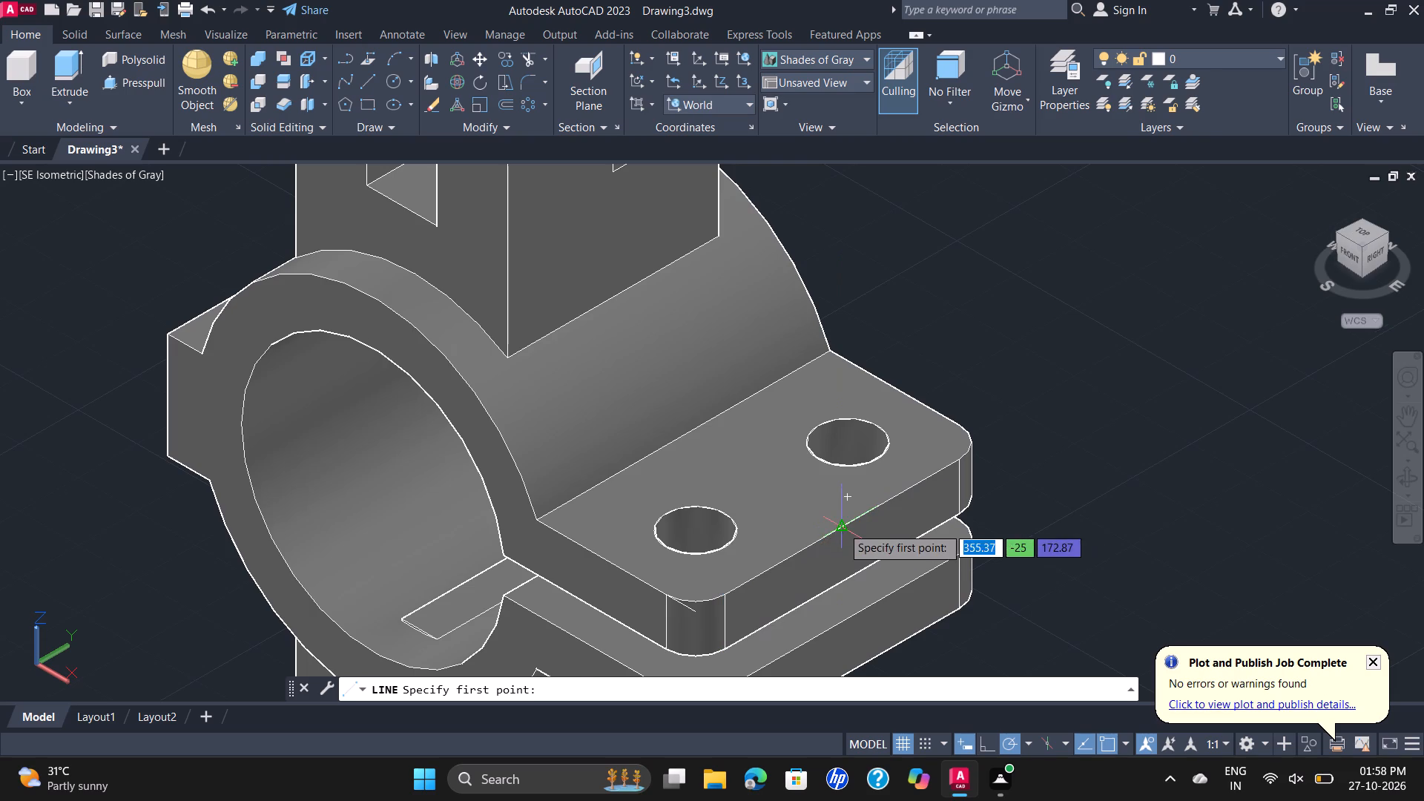
click(842, 527)
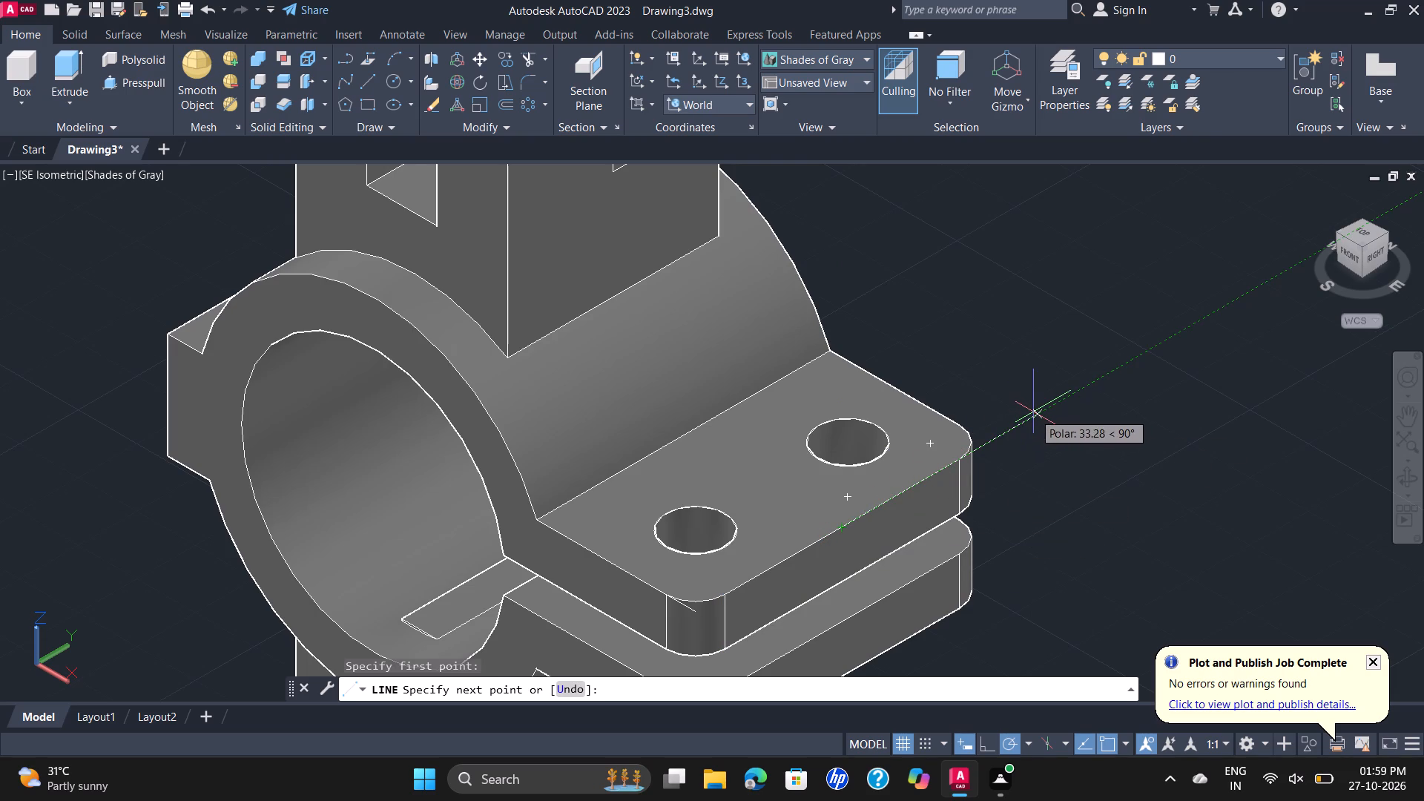
key(3)
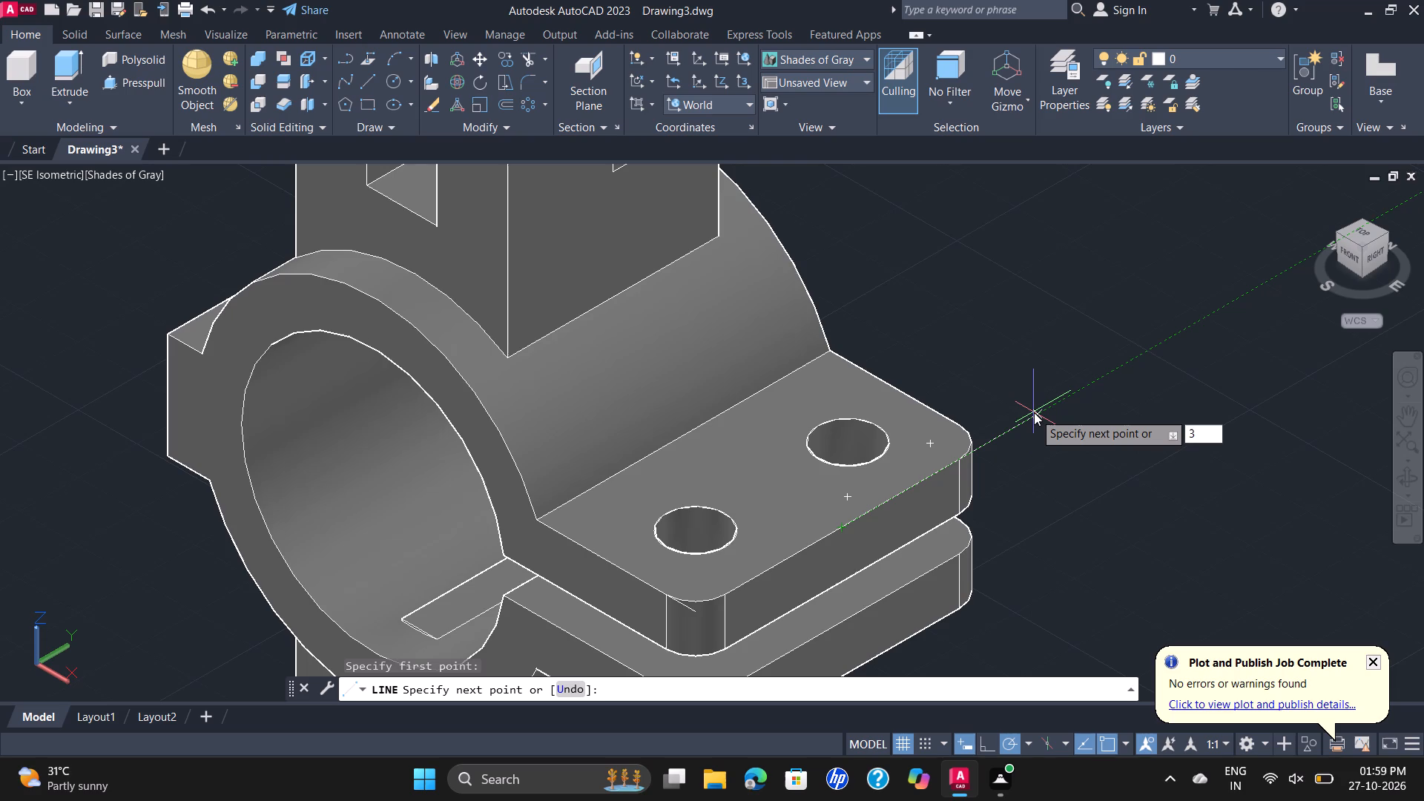
key(Return)
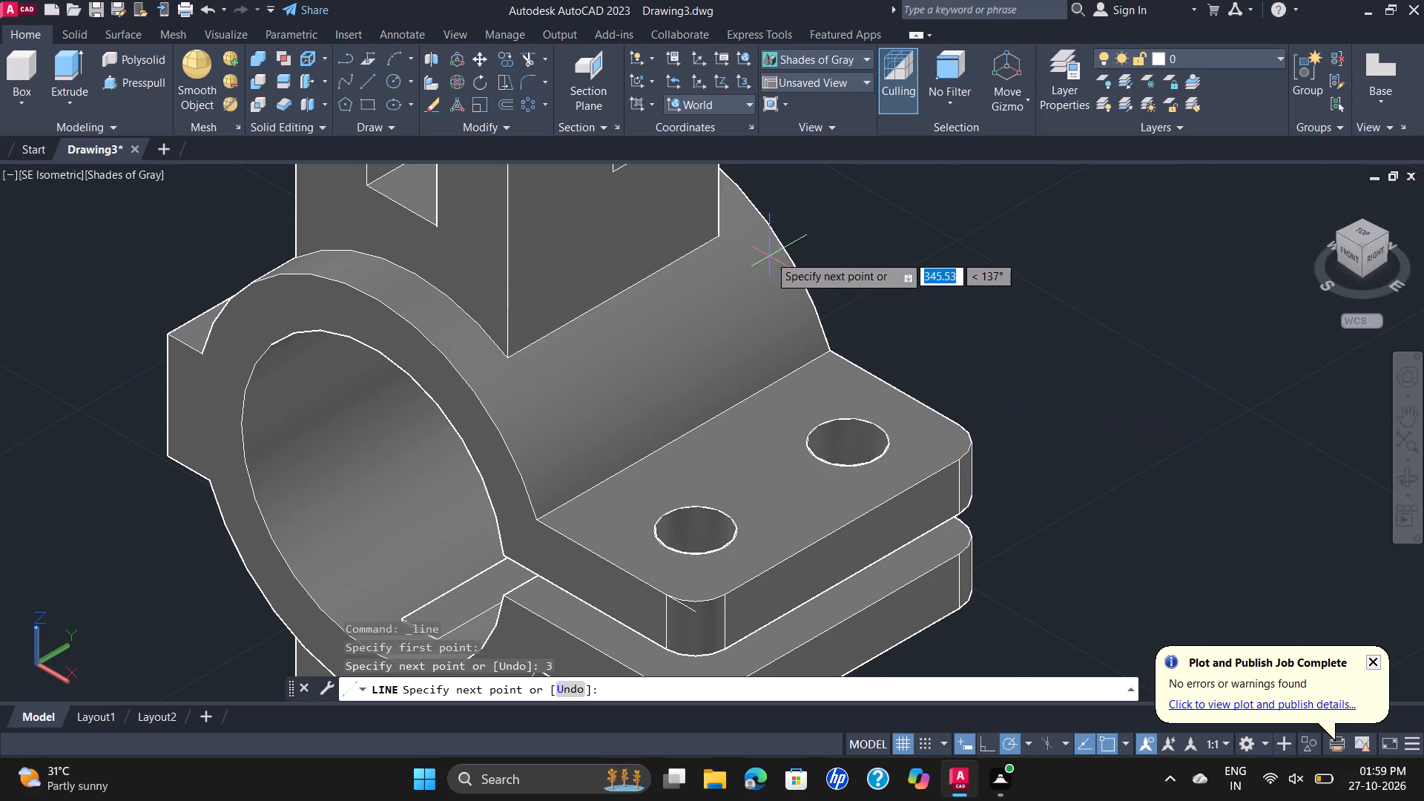
middle_drag(638, 168, 674, 274)
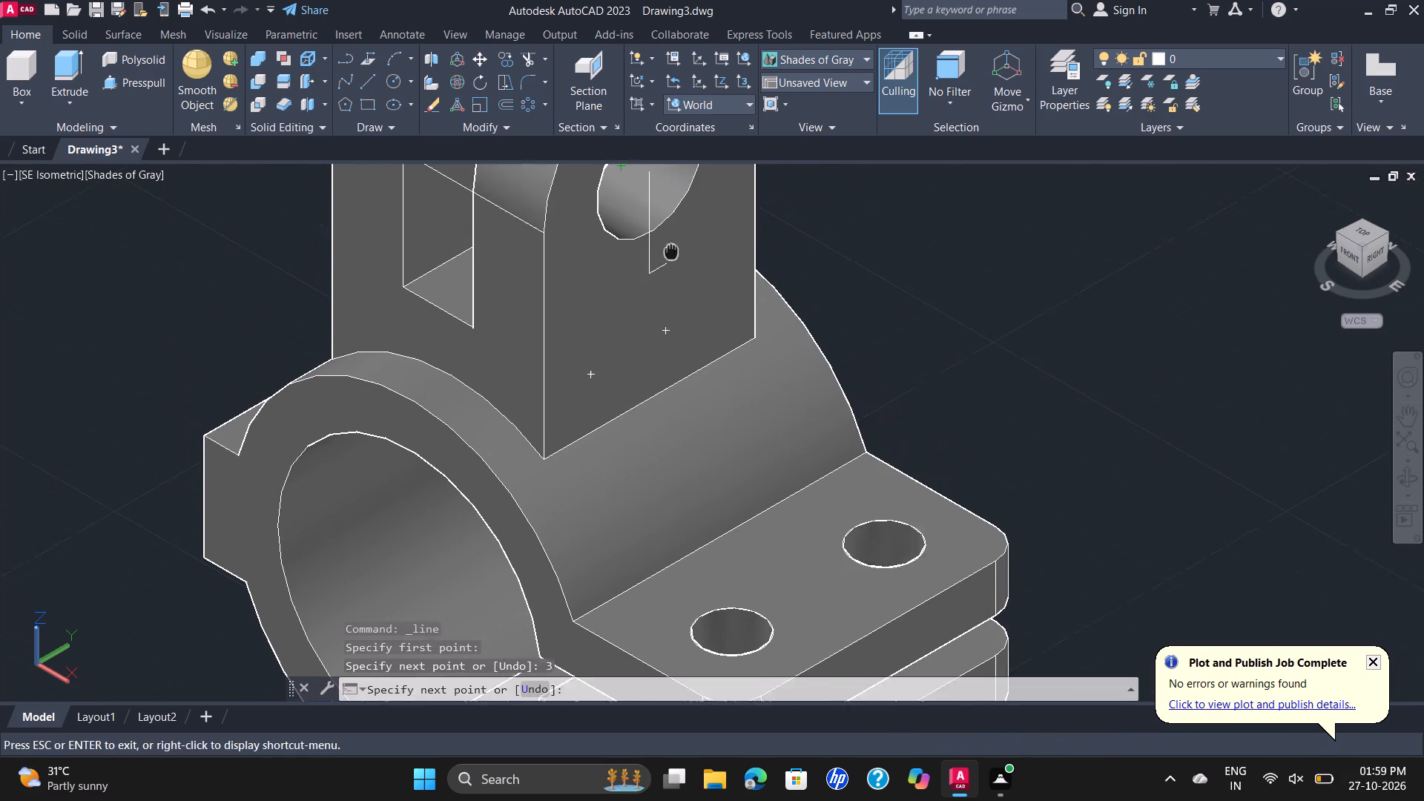
middle_drag(674, 274, 674, 283)
scroll(674, 283, up, 1)
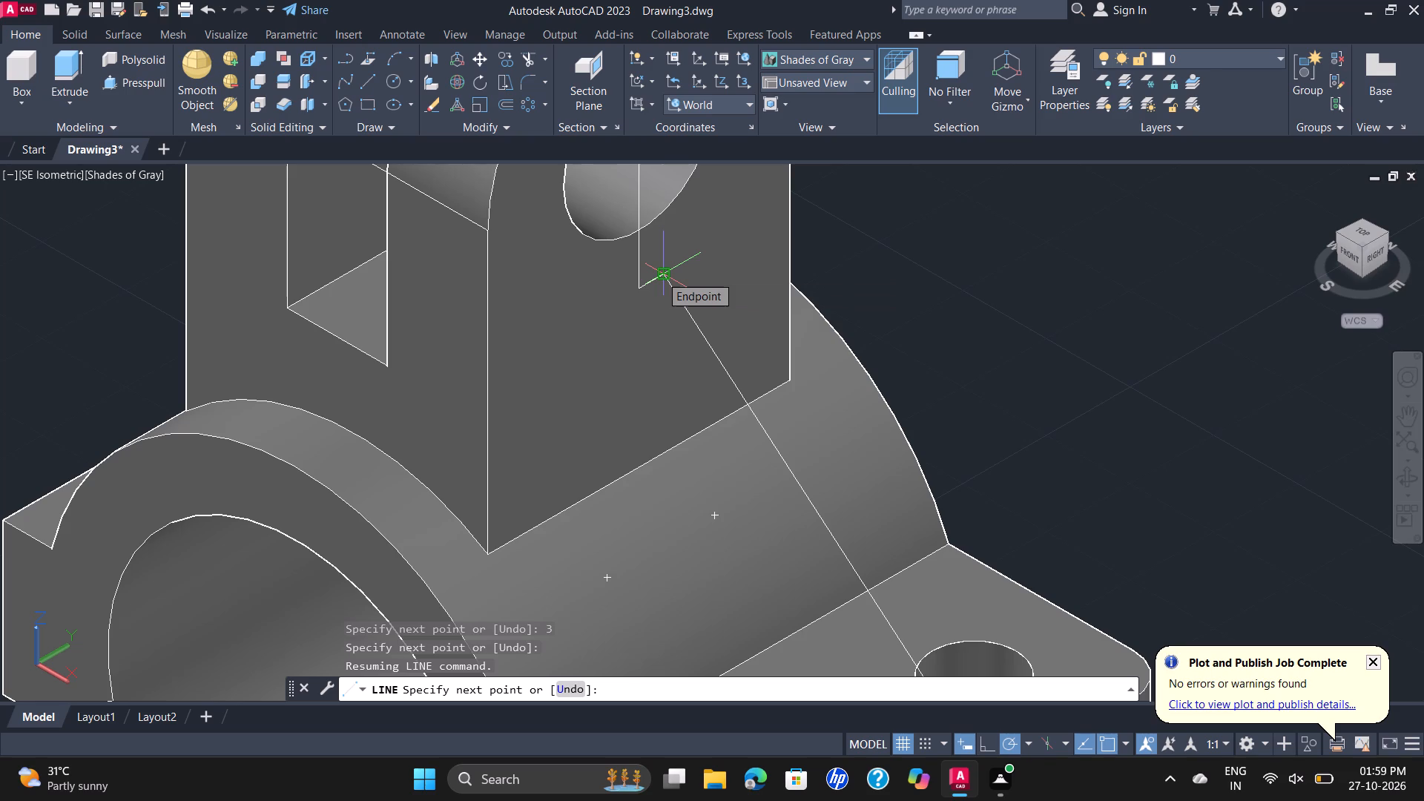
click(660, 275)
scroll(879, 234, down, 1)
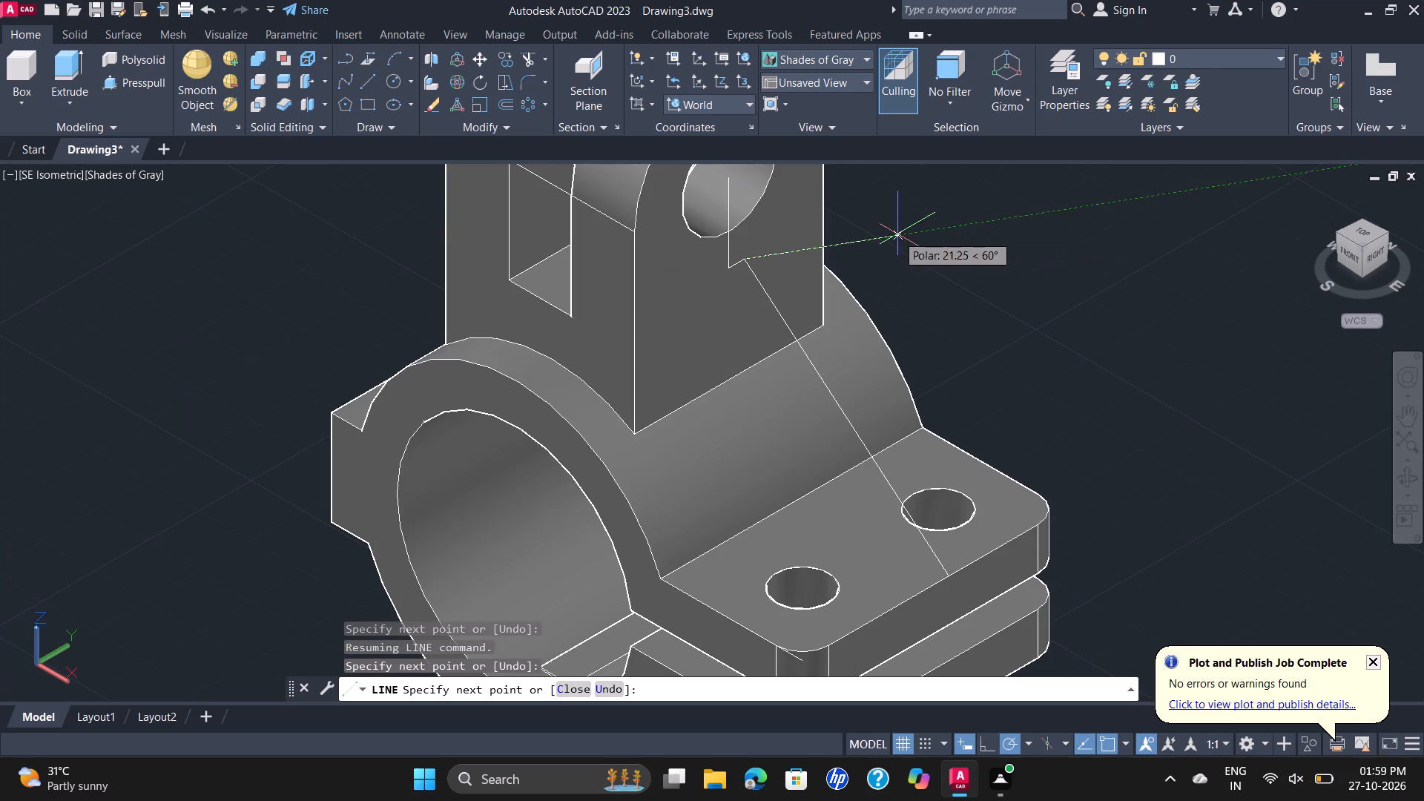
key(Escape)
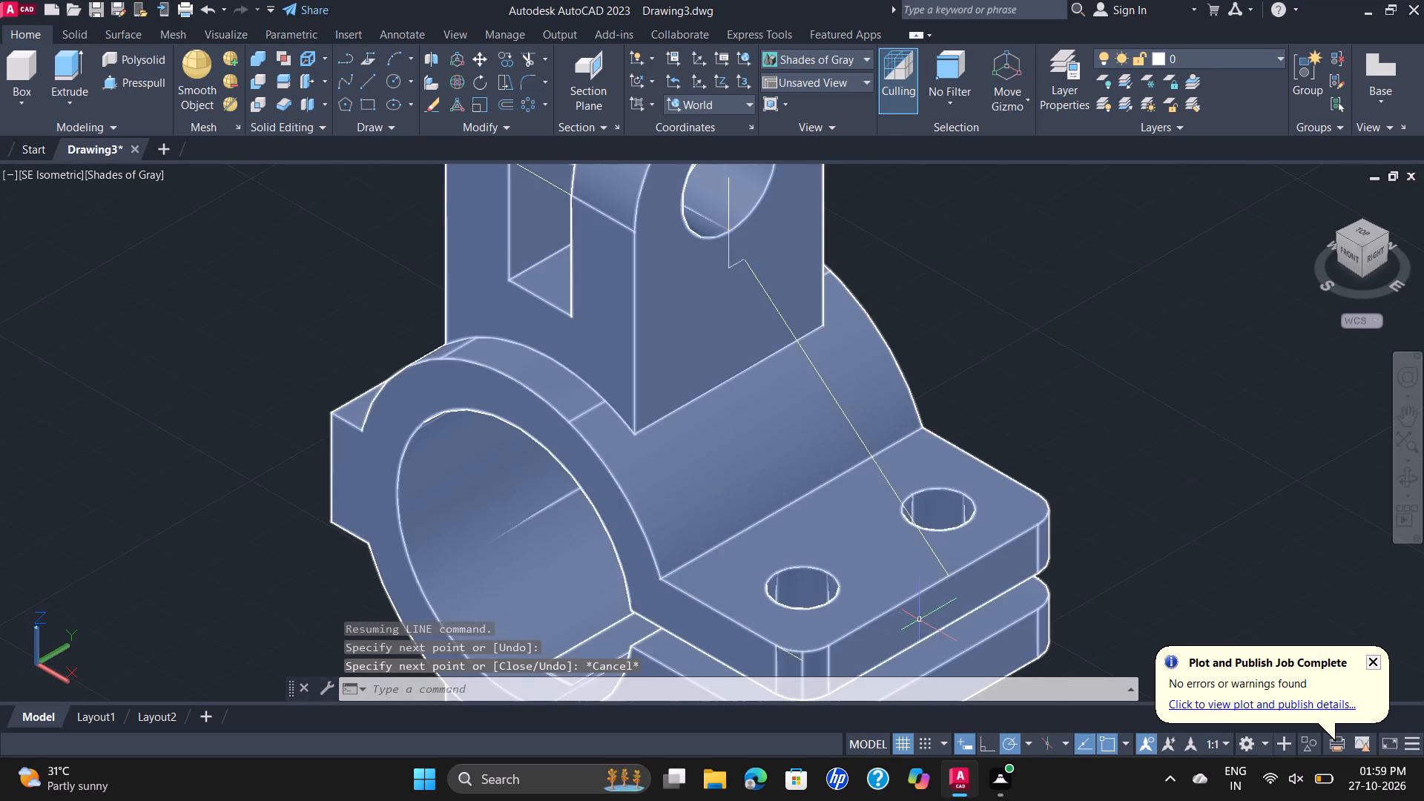
Move the sloping line between the lug and flange into the empty space beside the clamp.
click(922, 538)
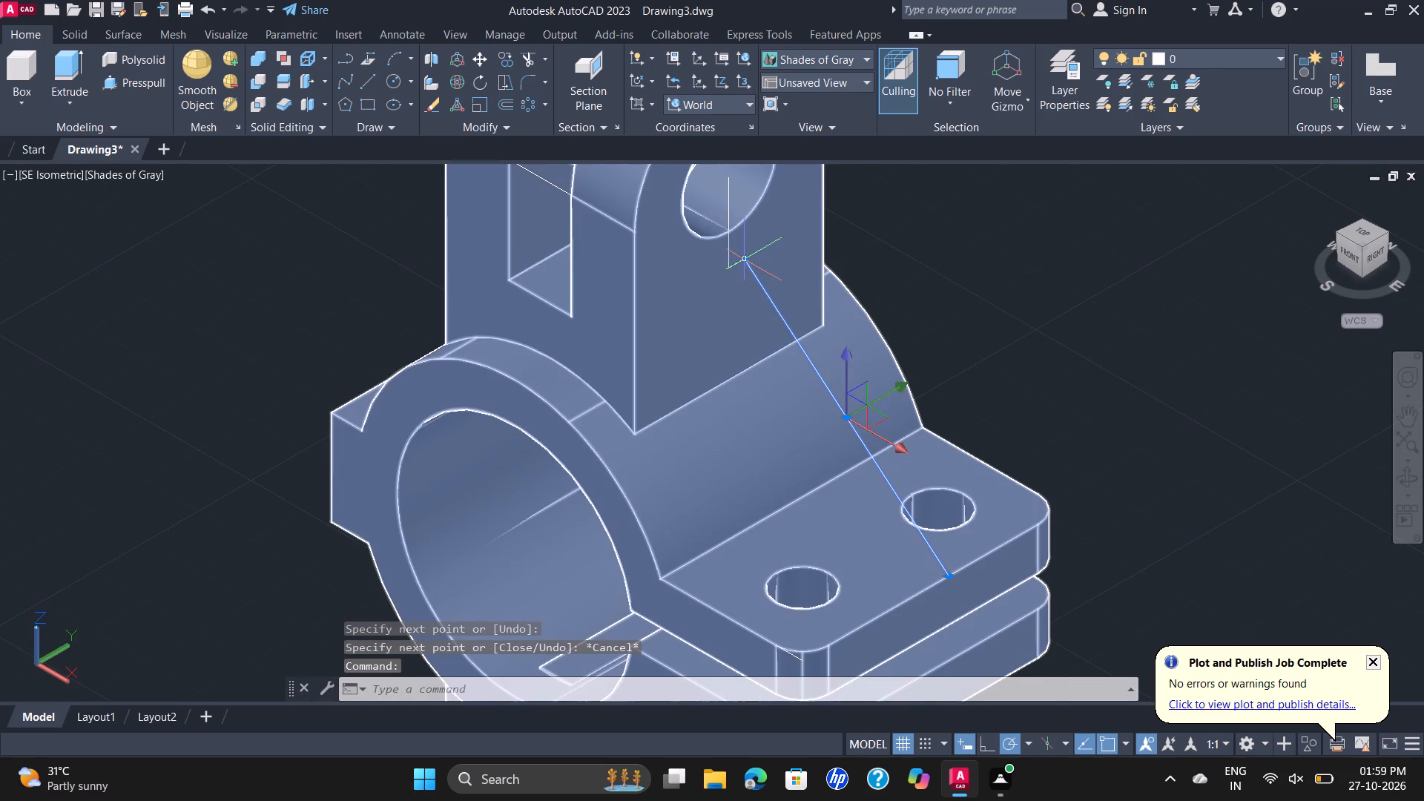
click(739, 261)
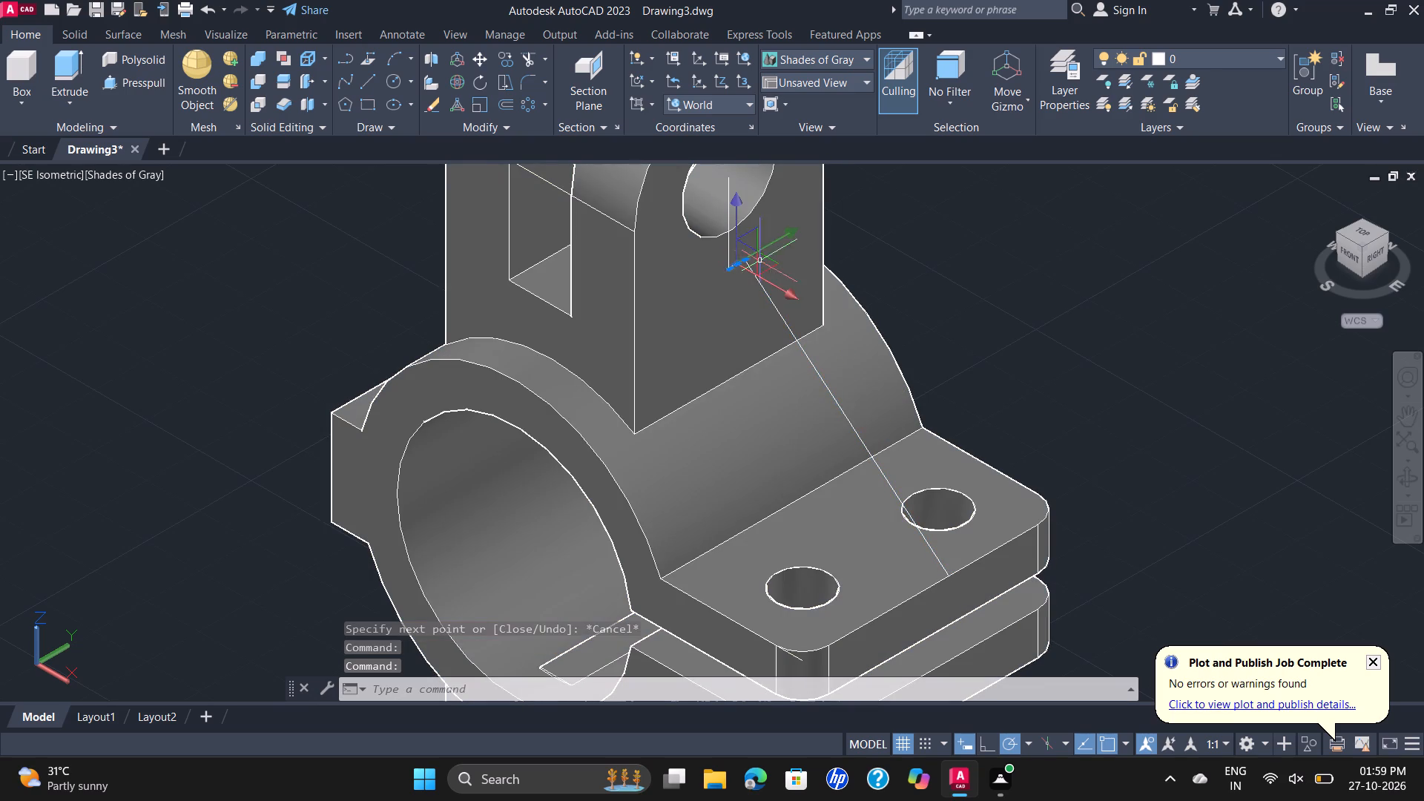
click(779, 309)
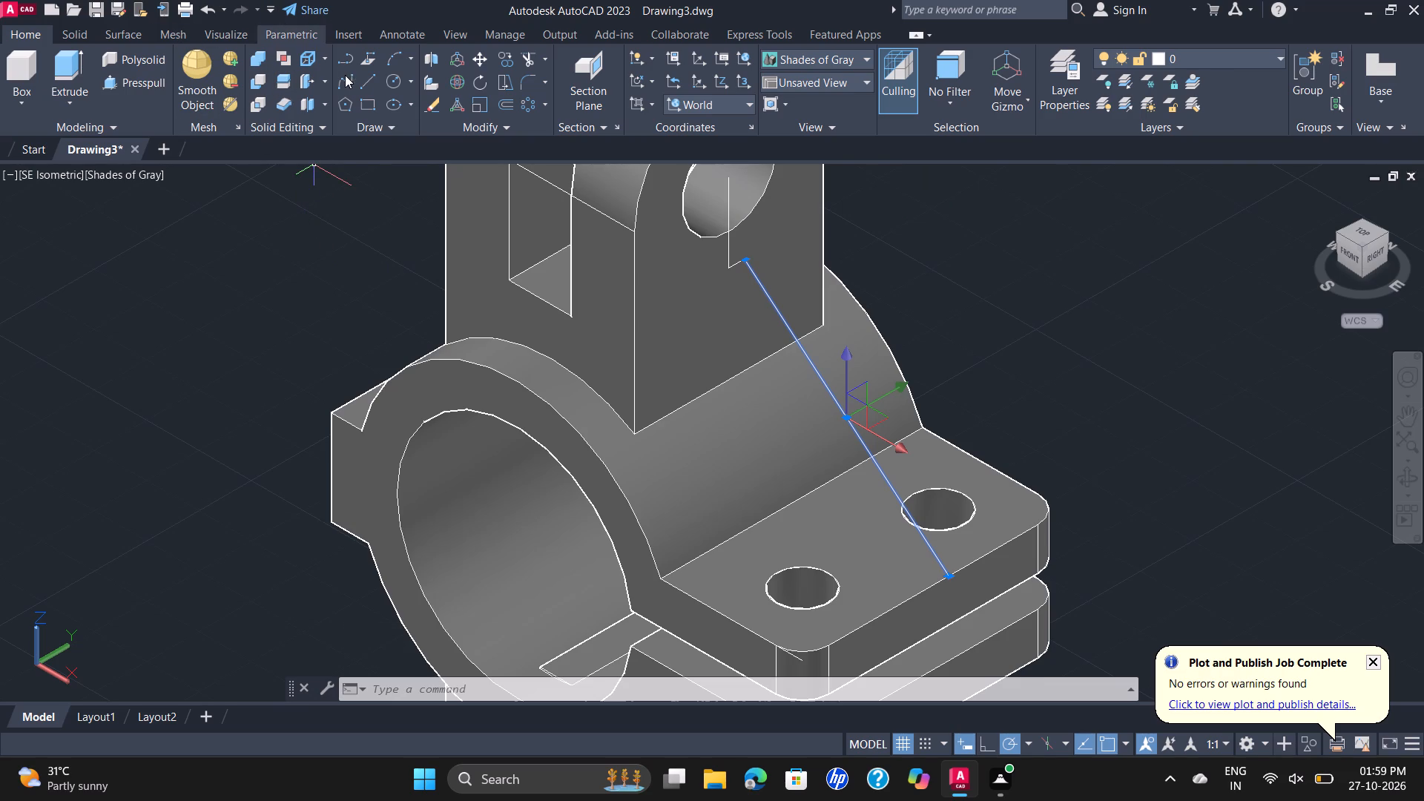
click(478, 56)
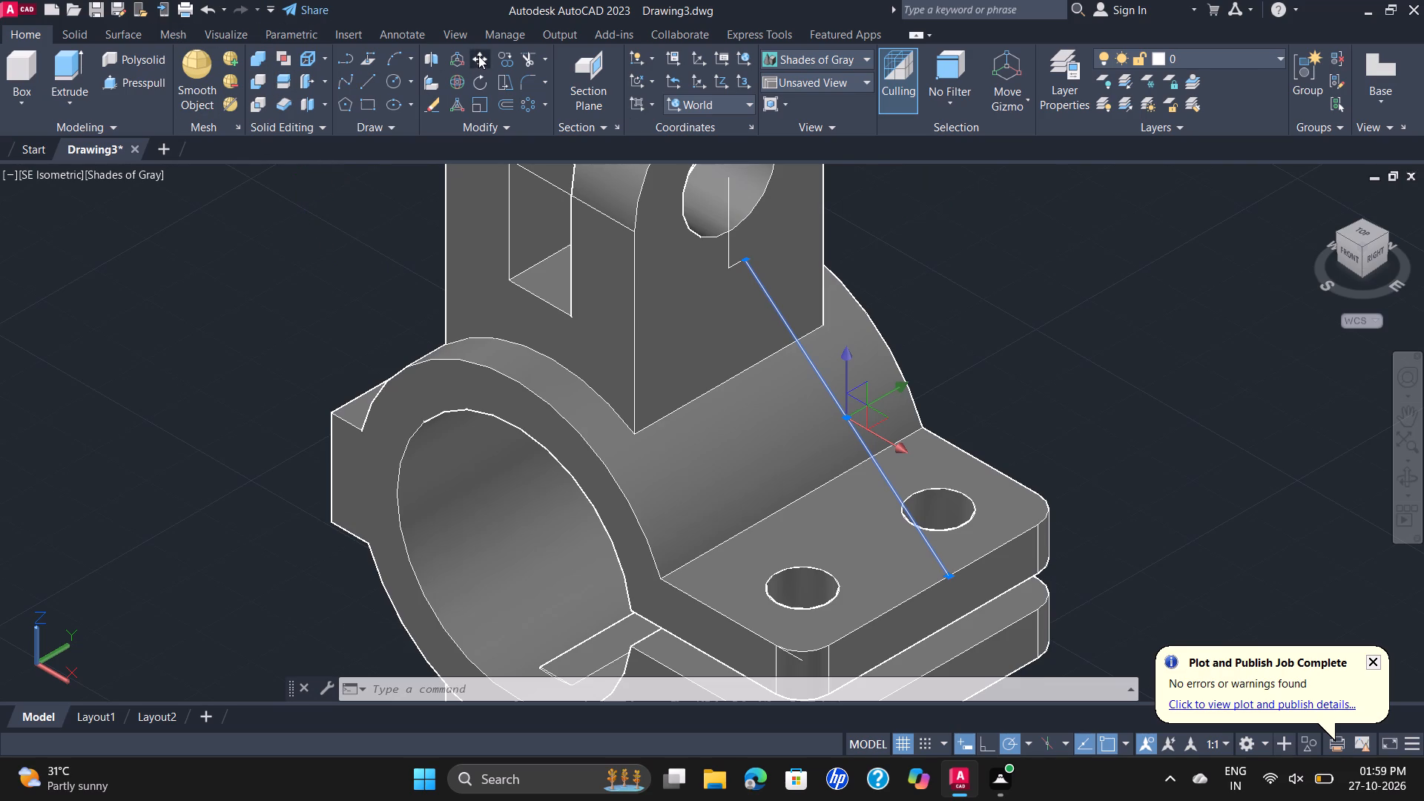
click(880, 481)
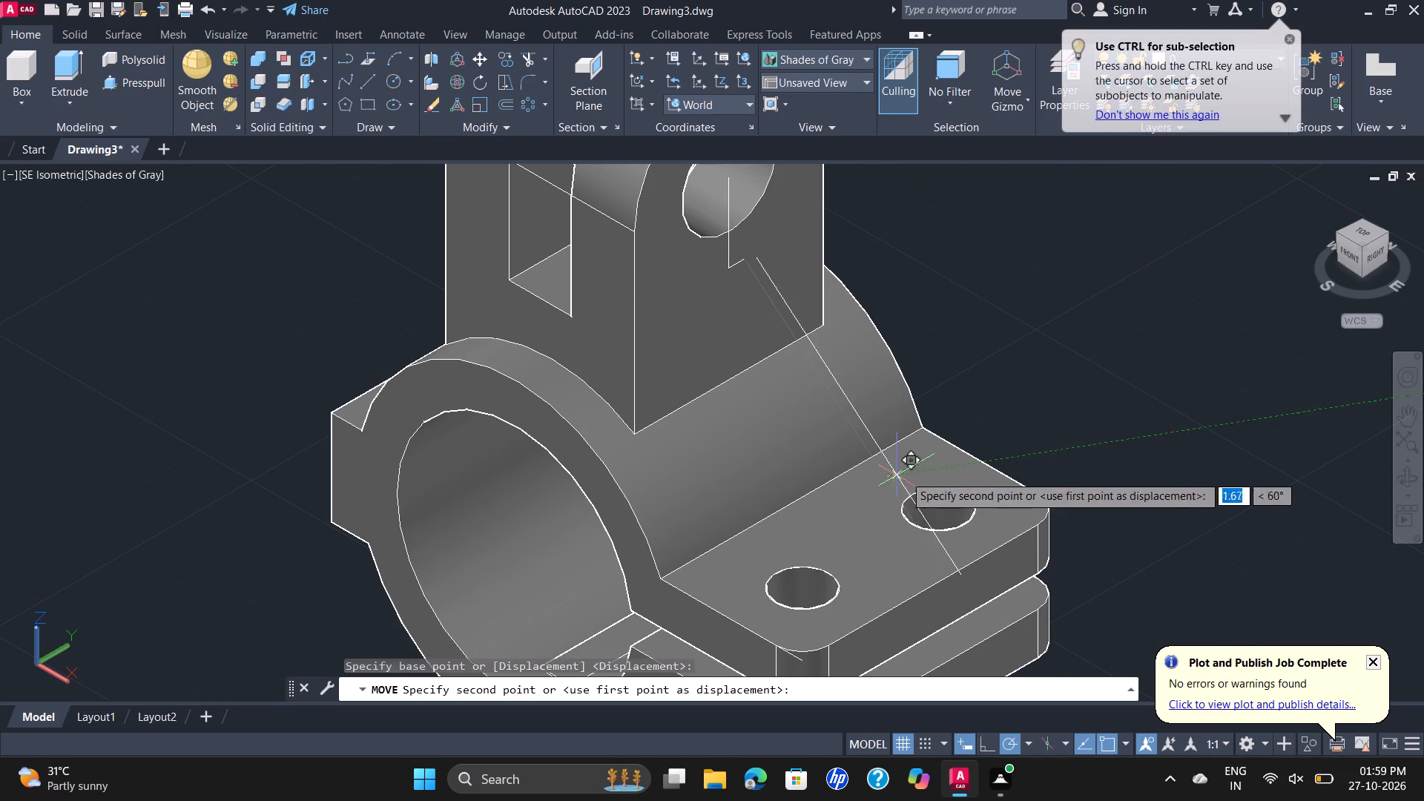
click(1181, 318)
scroll(1184, 318, down, 1)
middle_drag(1186, 324, 1150, 383)
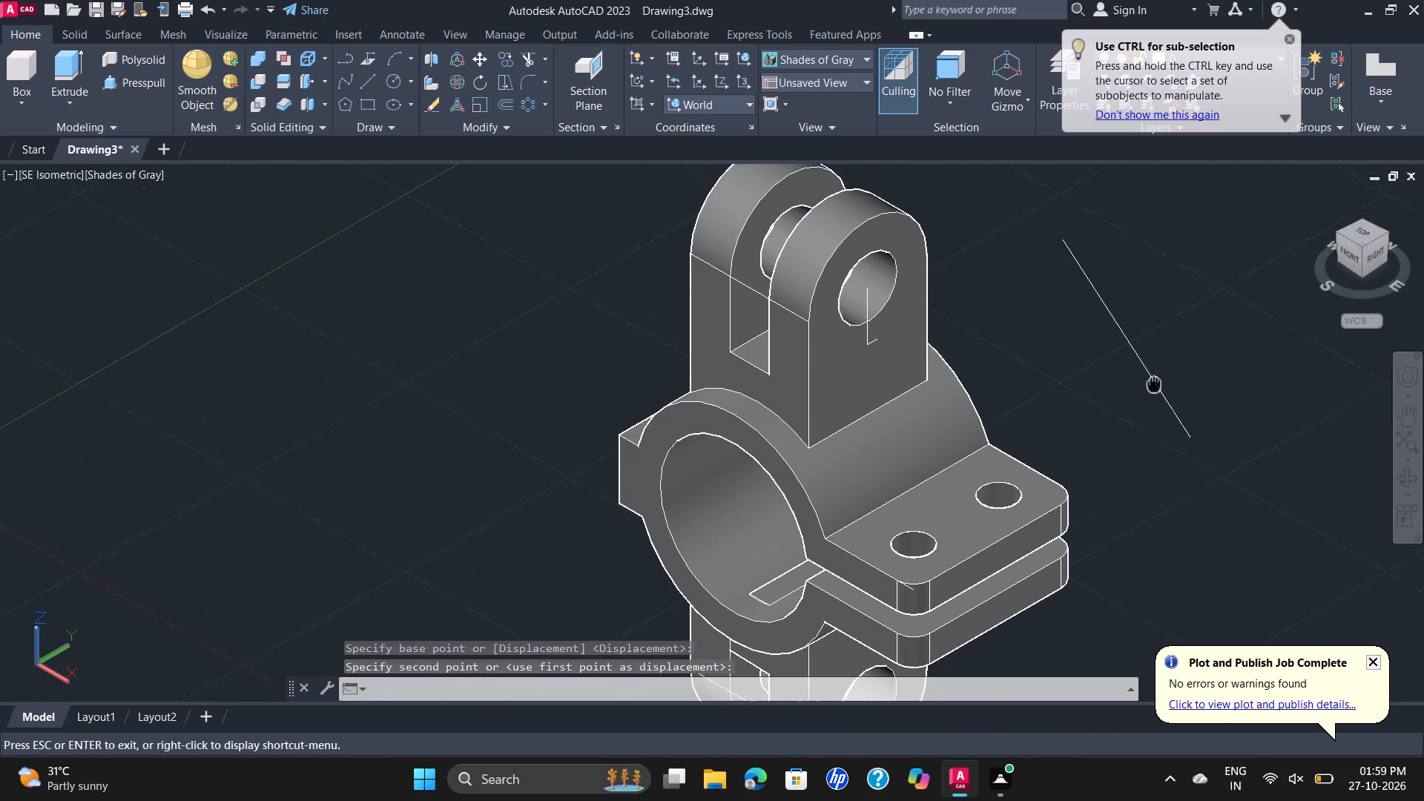
middle_drag(1150, 383, 805, 467)
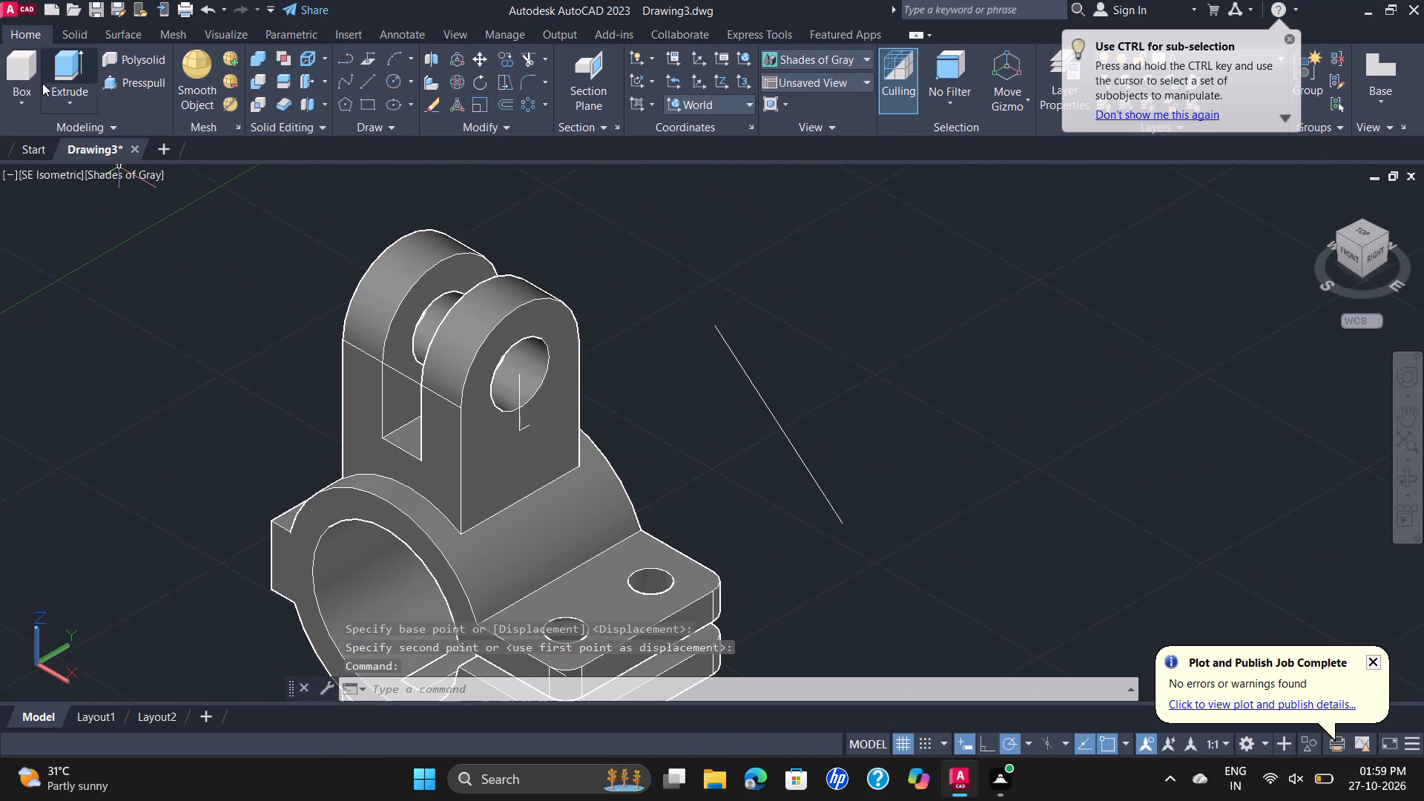
Draw a line about 44 long in negative X from the sloping line's lower end, and a vertical line from its upper end down to it.
click(364, 83)
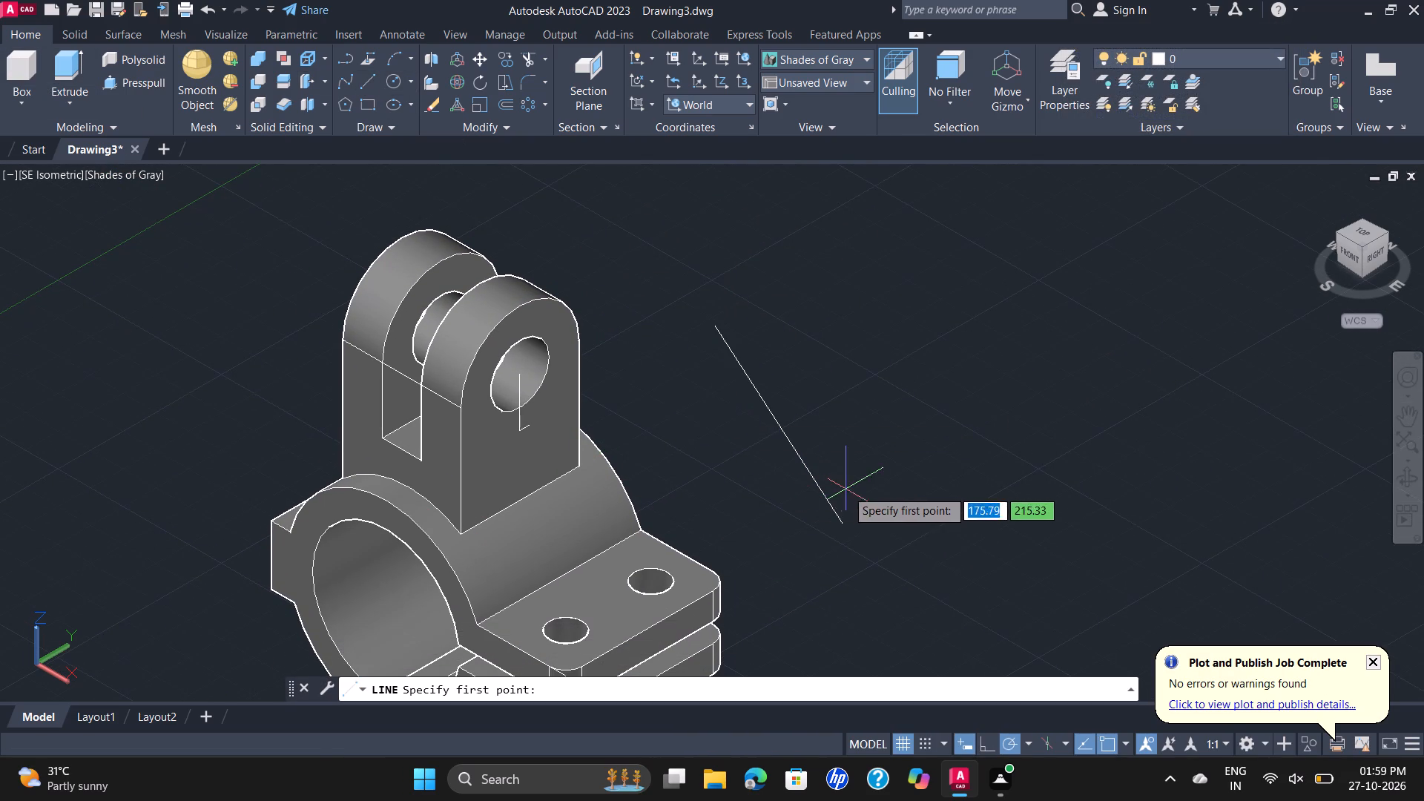
click(840, 523)
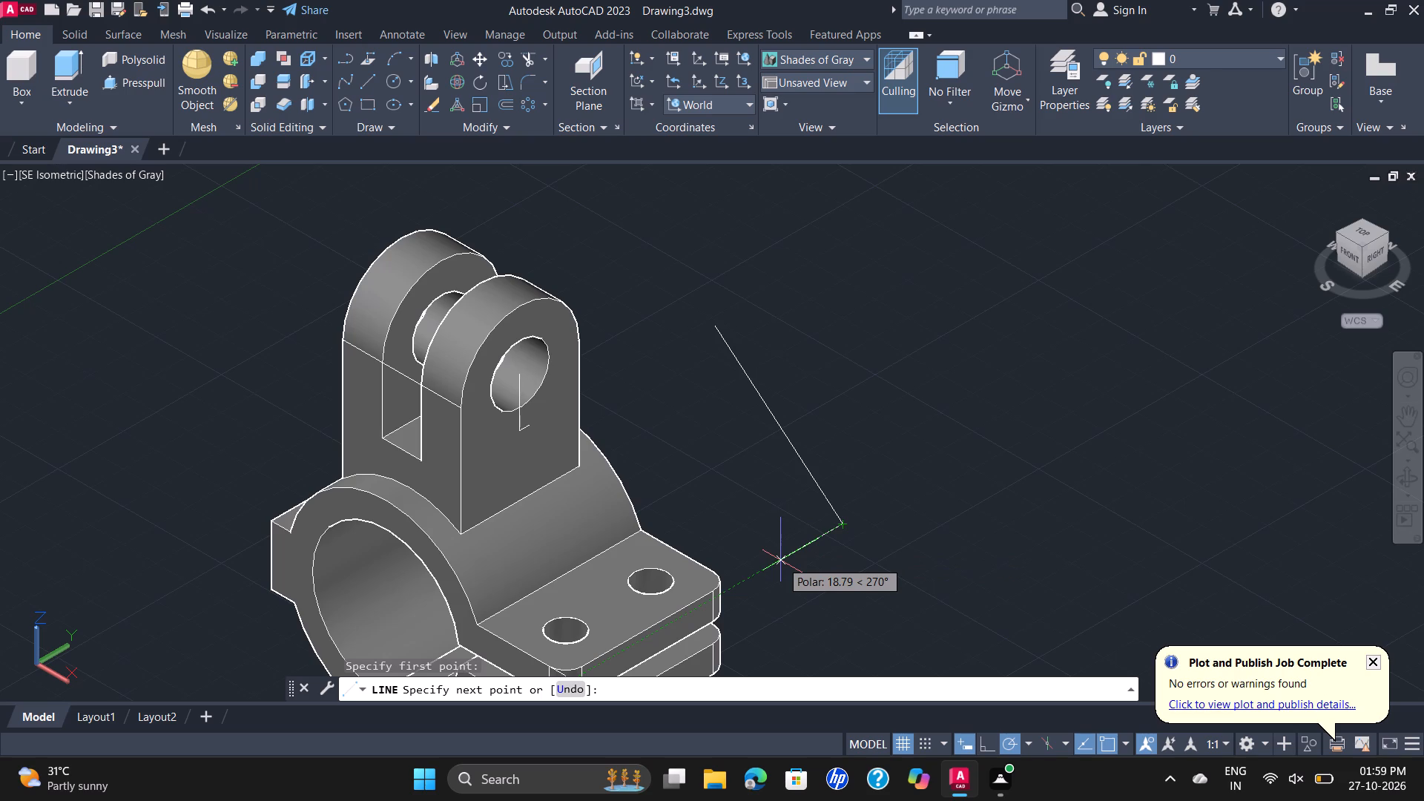
click(696, 443)
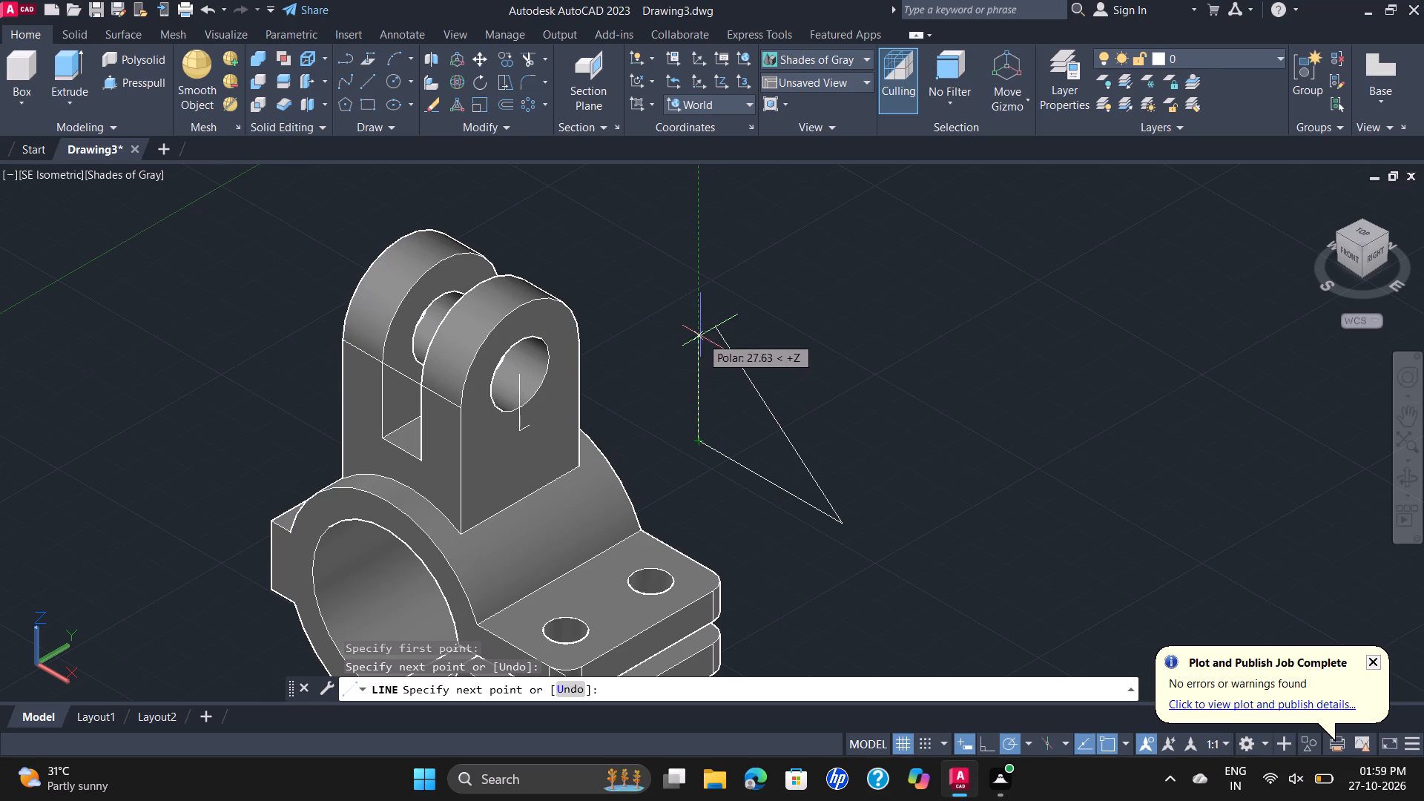
key(Escape)
key(space)
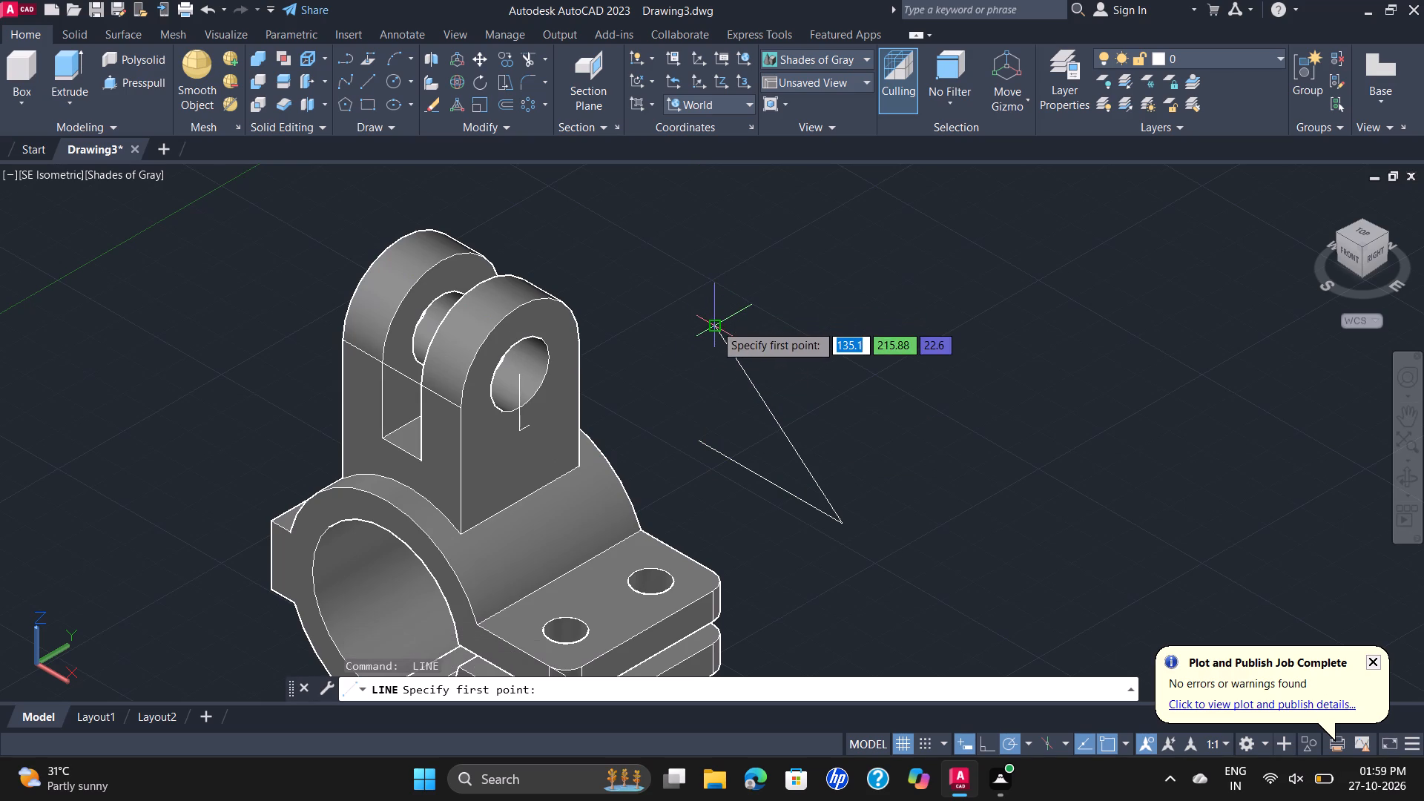
click(715, 324)
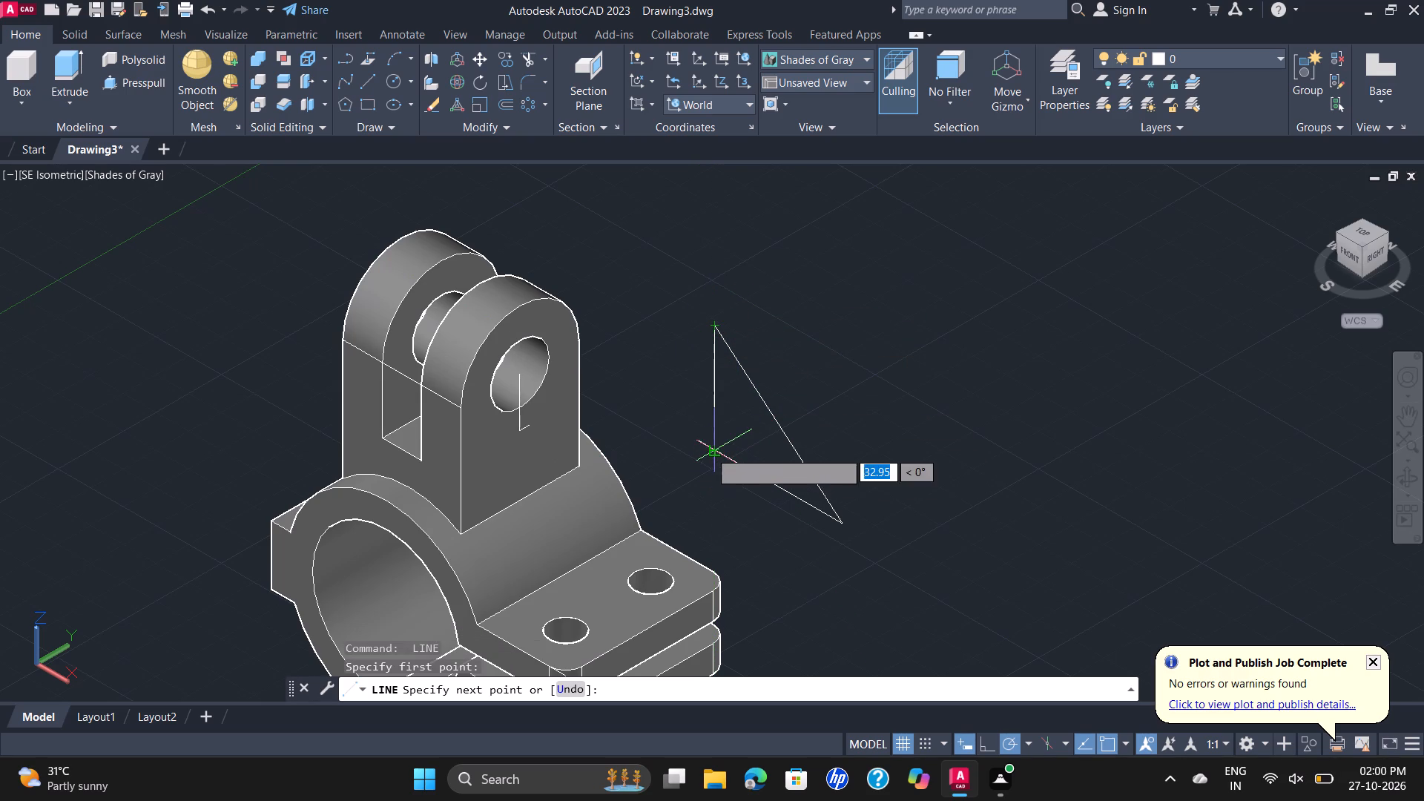
click(716, 451)
key(Escape)
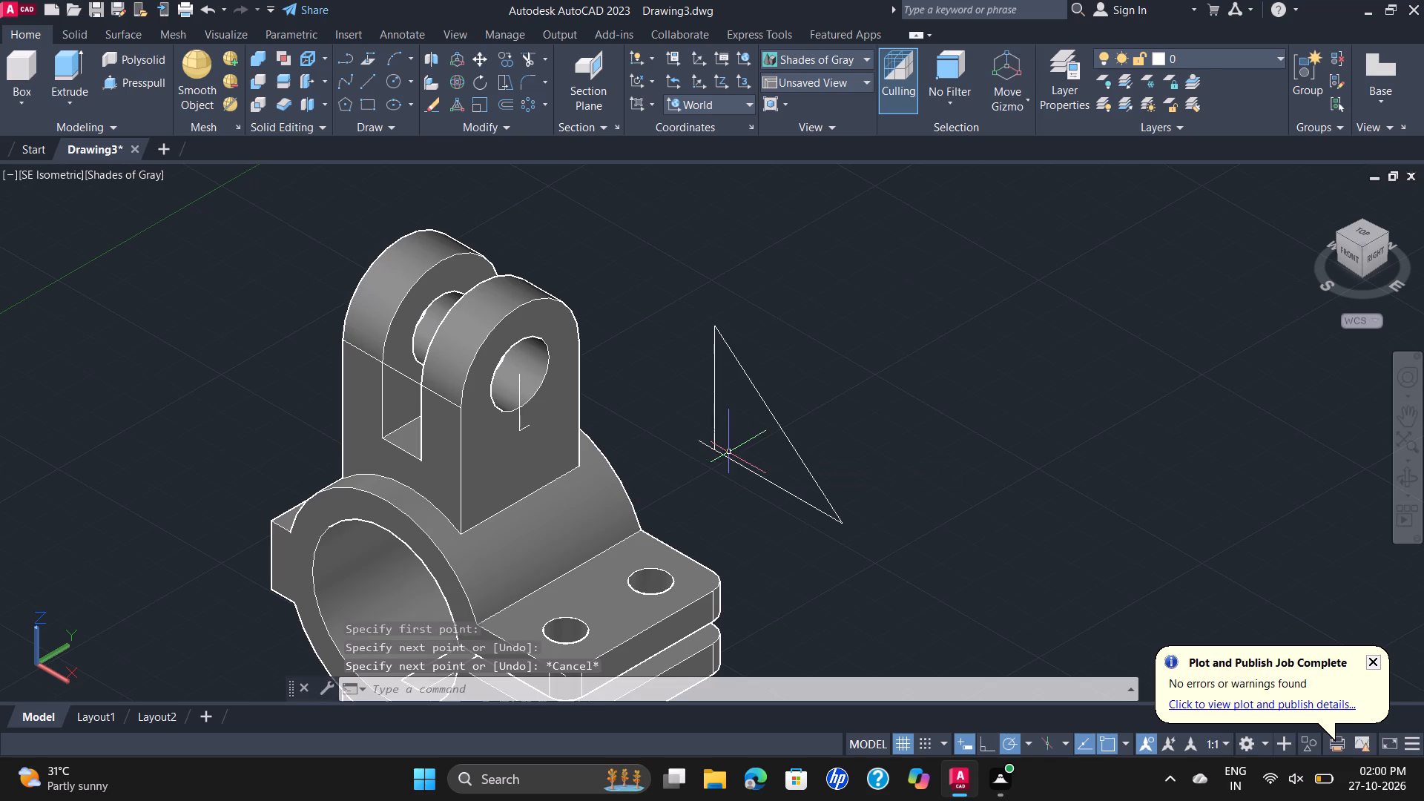
Try to trim the part of the base line that overhangs the vertical line's lower end.
text(TR)
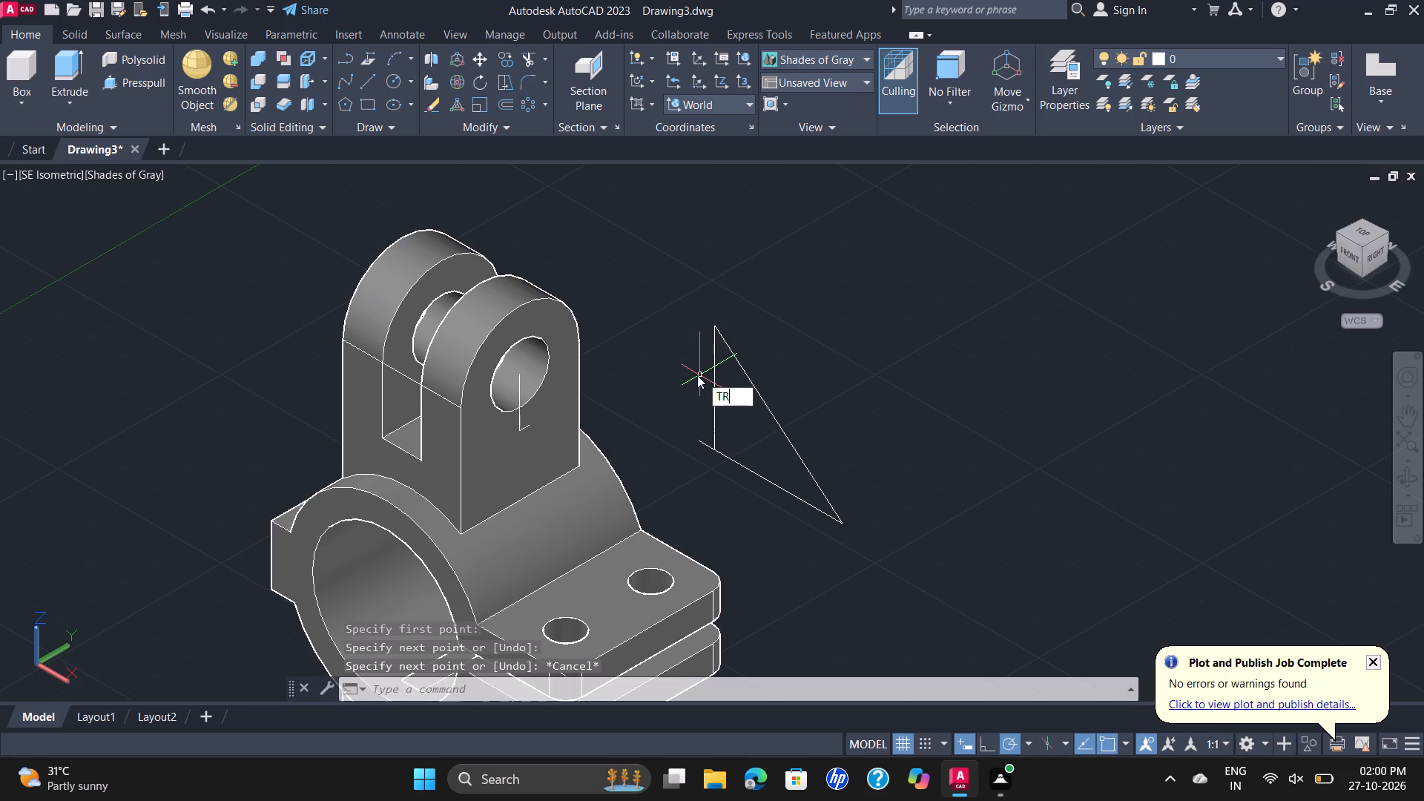
key(Return)
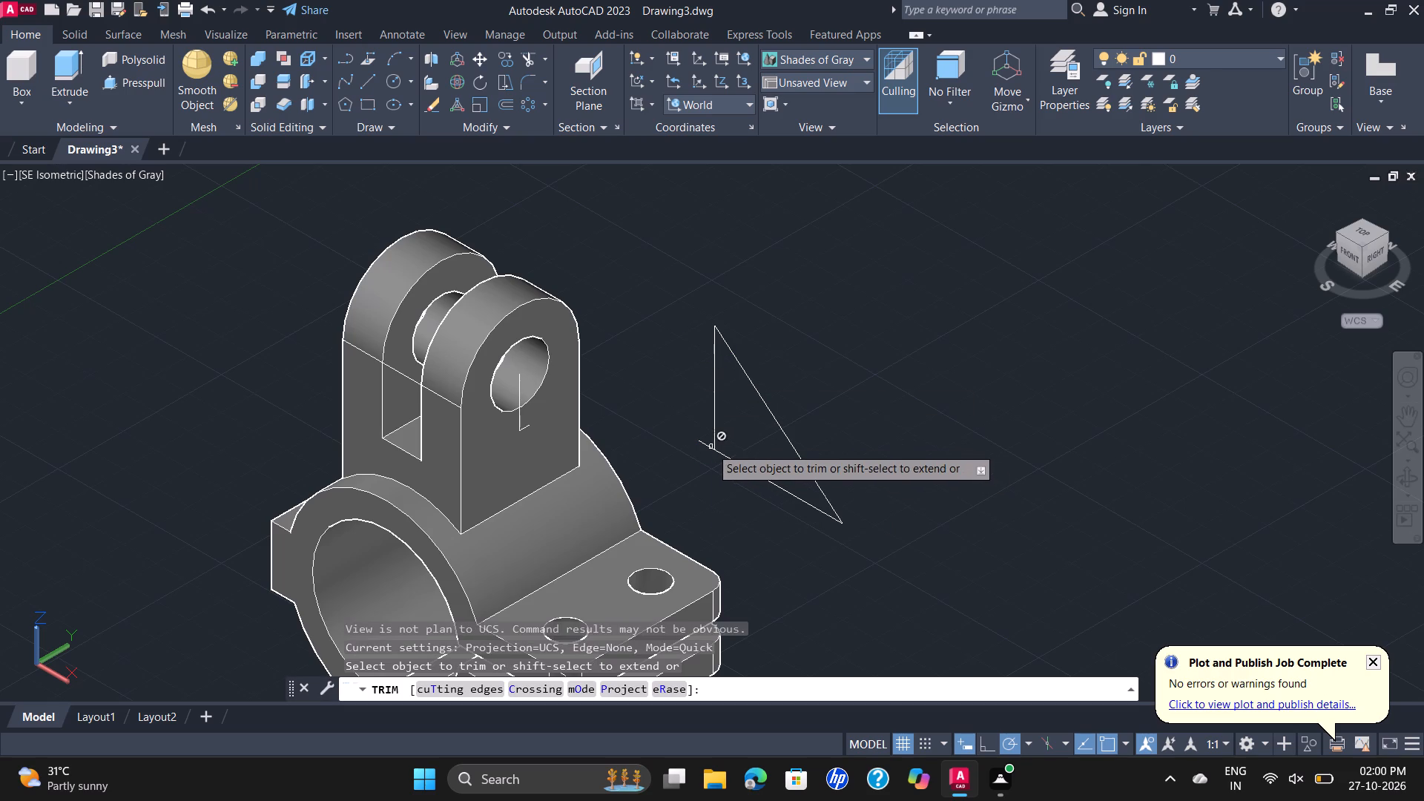
scroll(714, 444, up, 2)
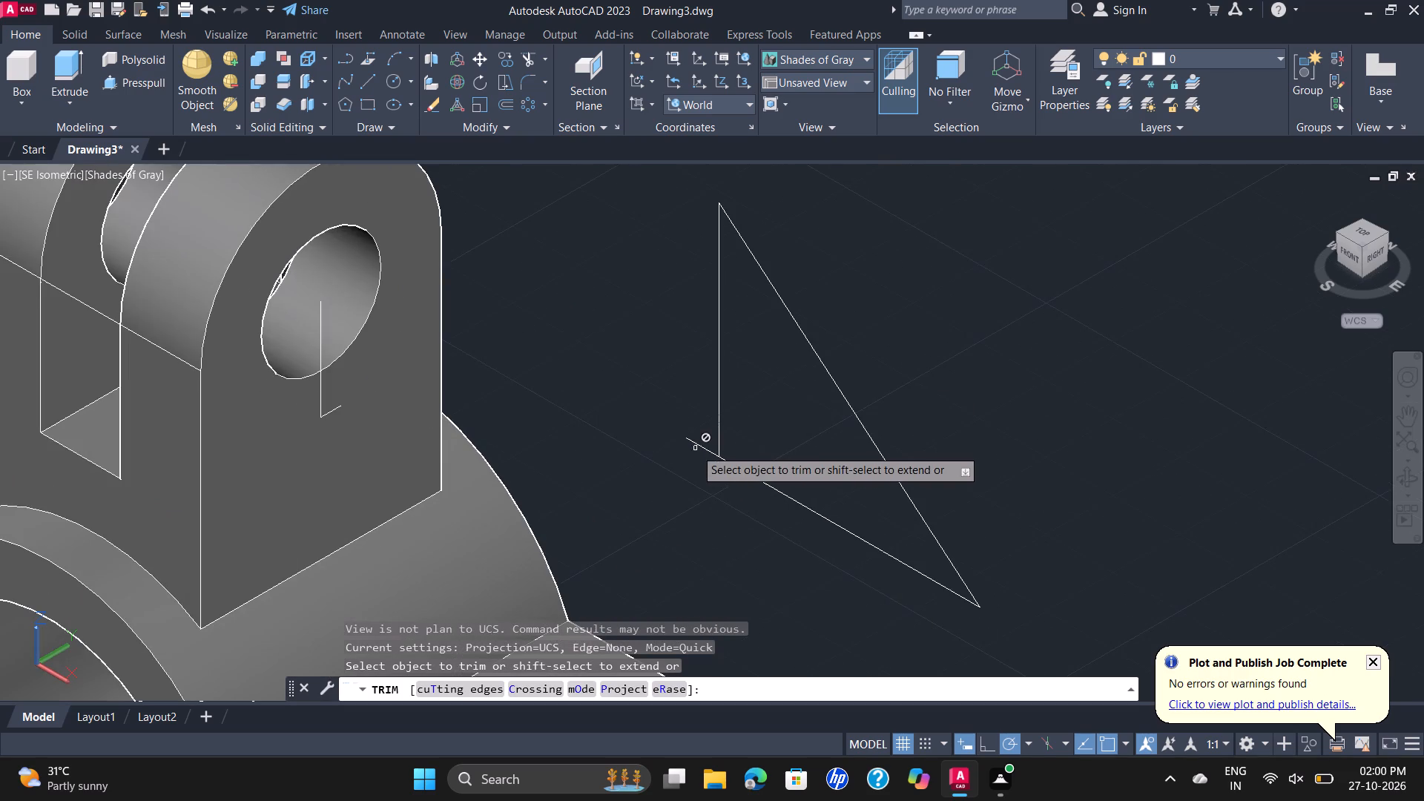
scroll(695, 449, up, 2)
click(707, 446)
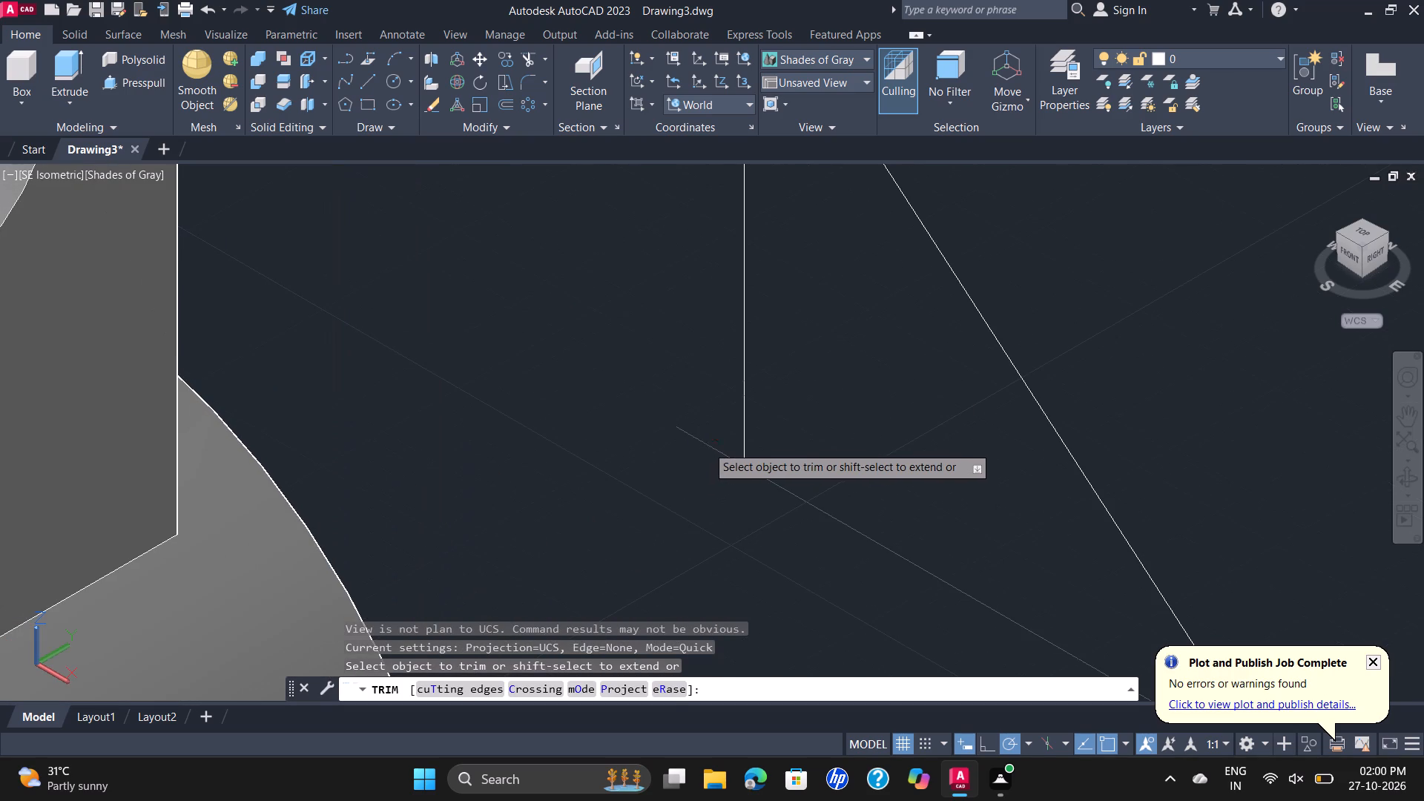
scroll(707, 446, down, 1)
key(Escape)
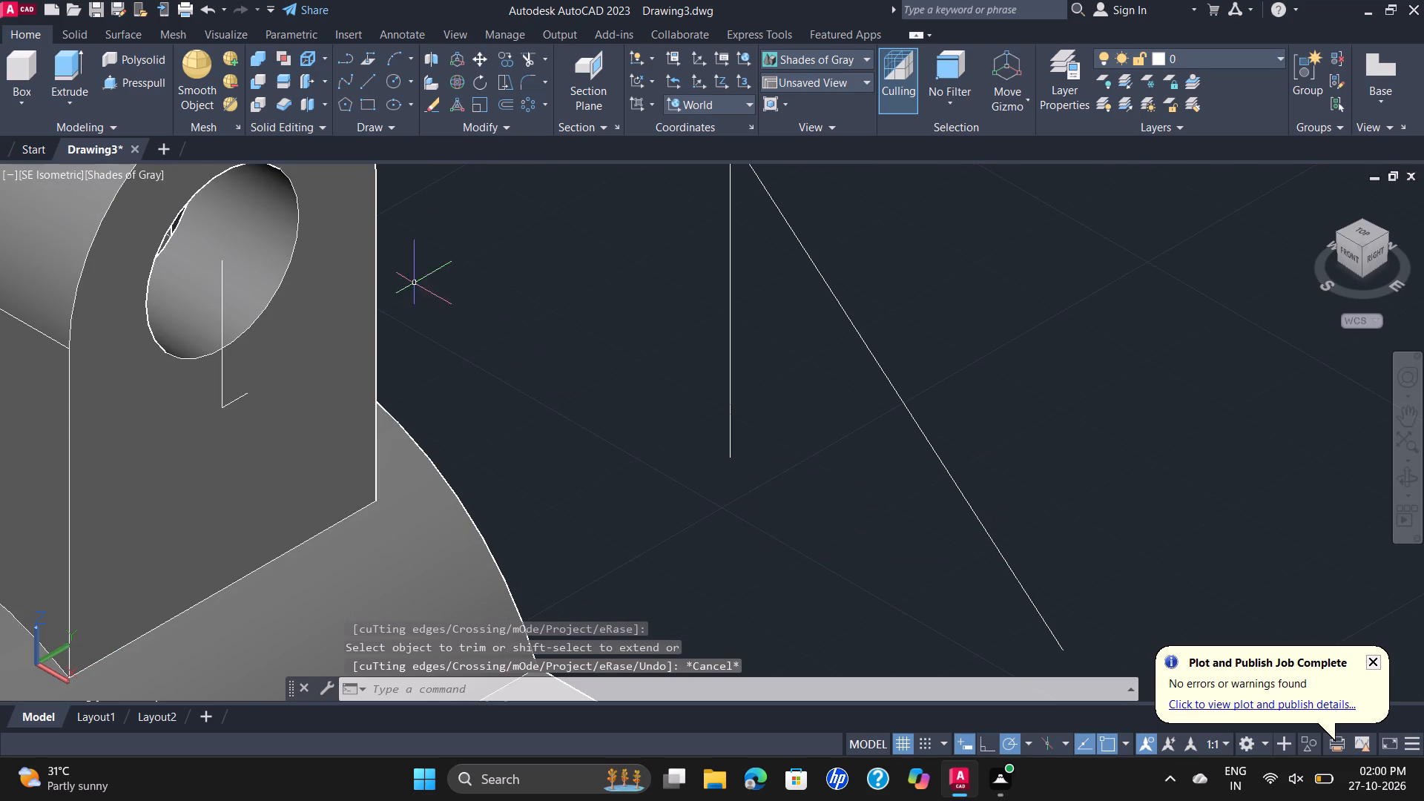
Draw a base line from the vertical line's lower end to the sloping line's lower end, closing the triangle.
click(366, 77)
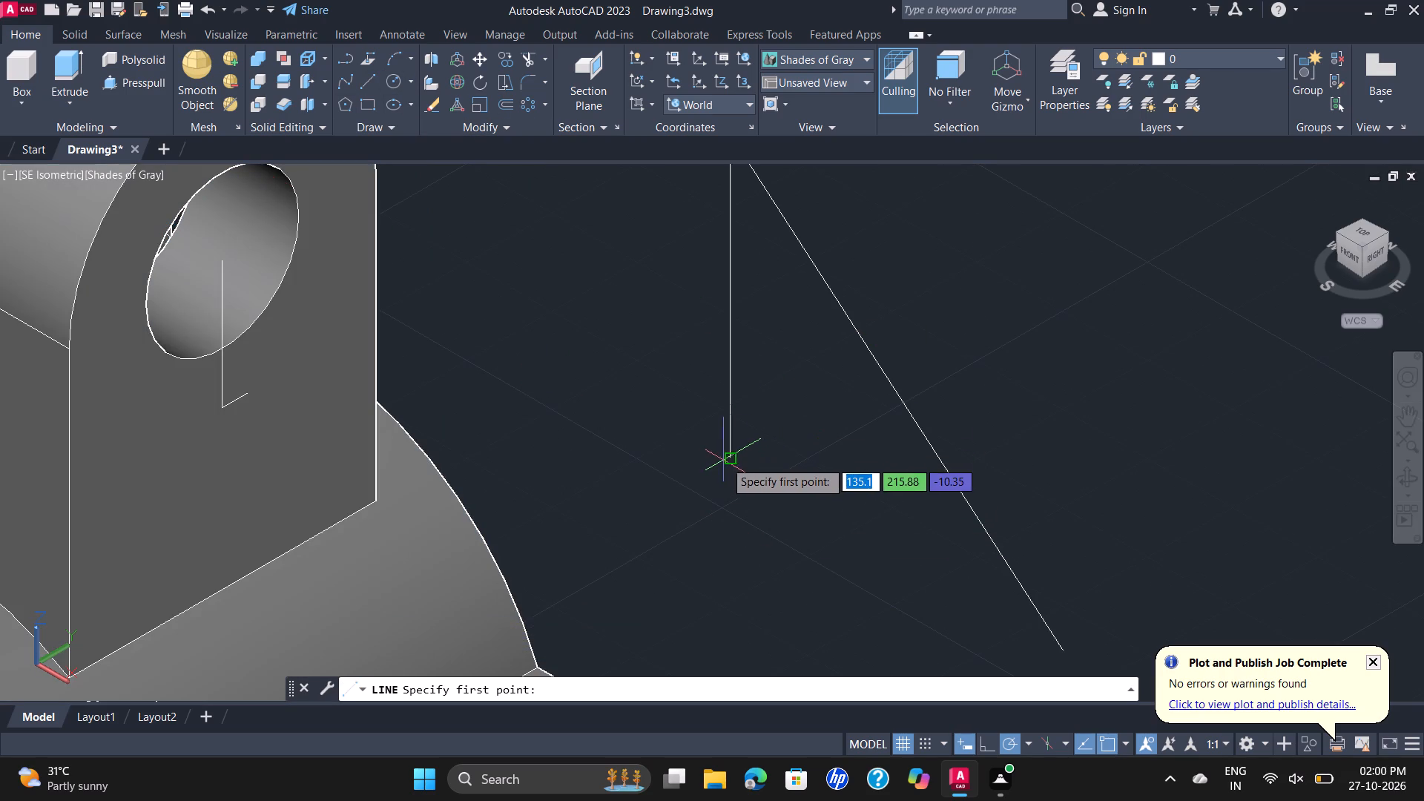
click(728, 459)
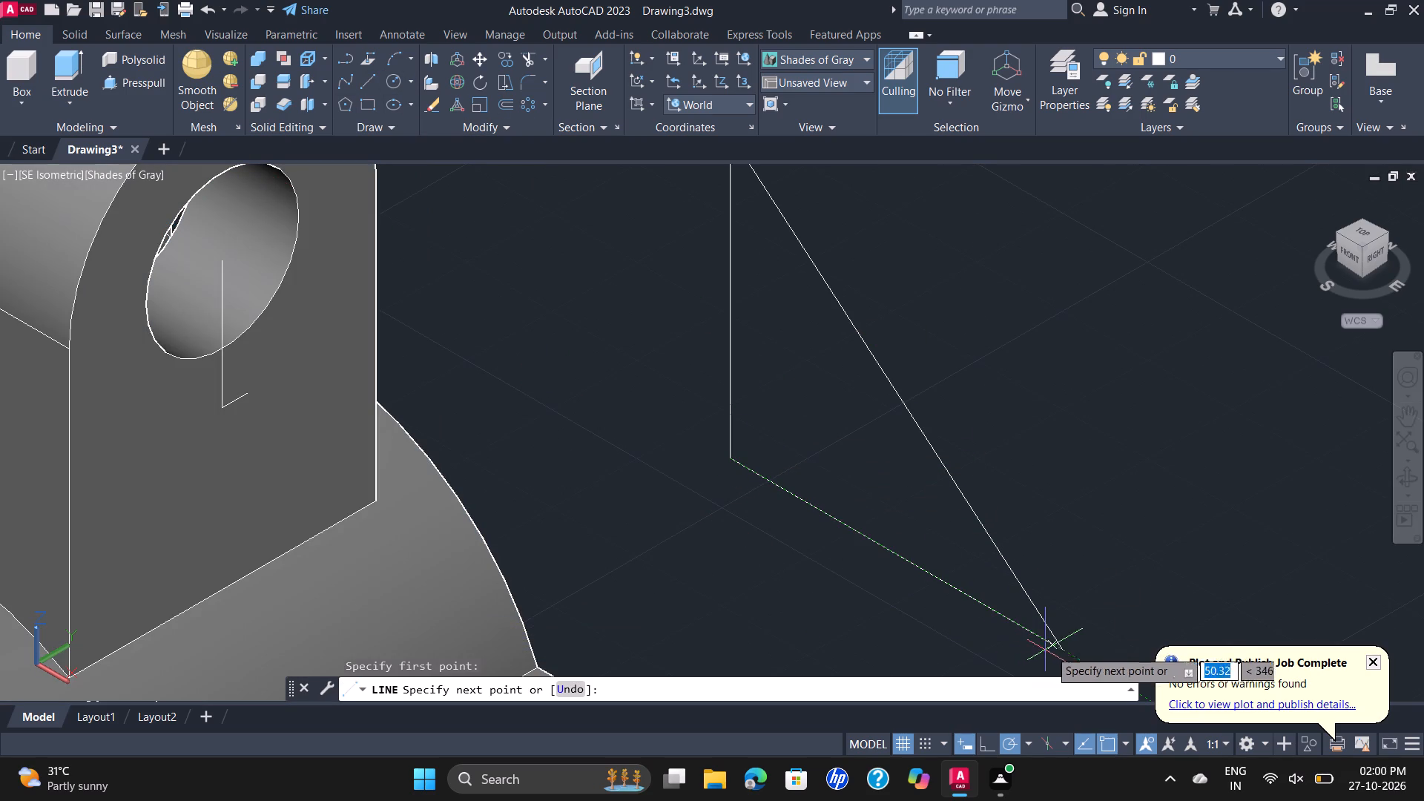
click(1060, 648)
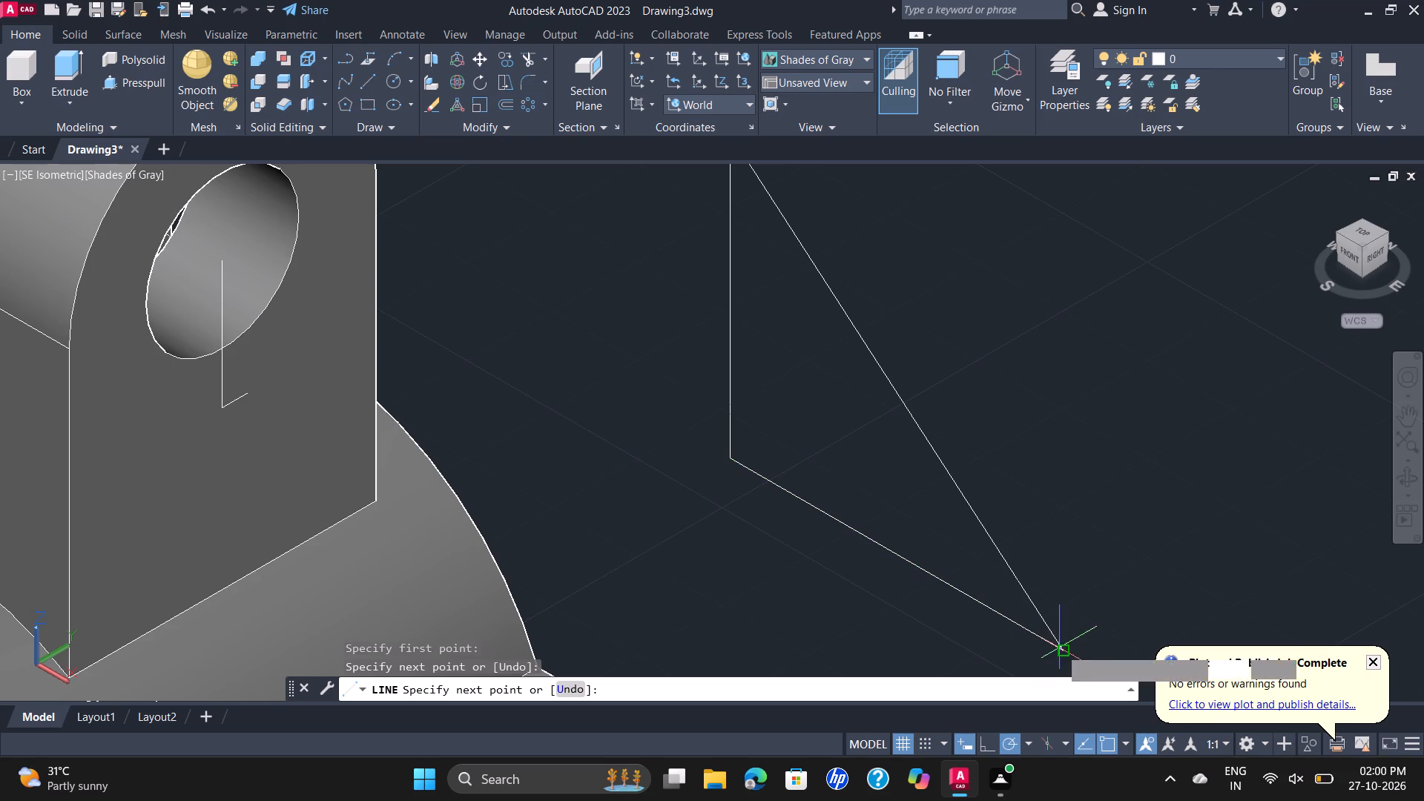
key(Escape)
Join the triangle's three lines beside the clamp into a single polyline.
scroll(1096, 587, down, 3)
click(1121, 472)
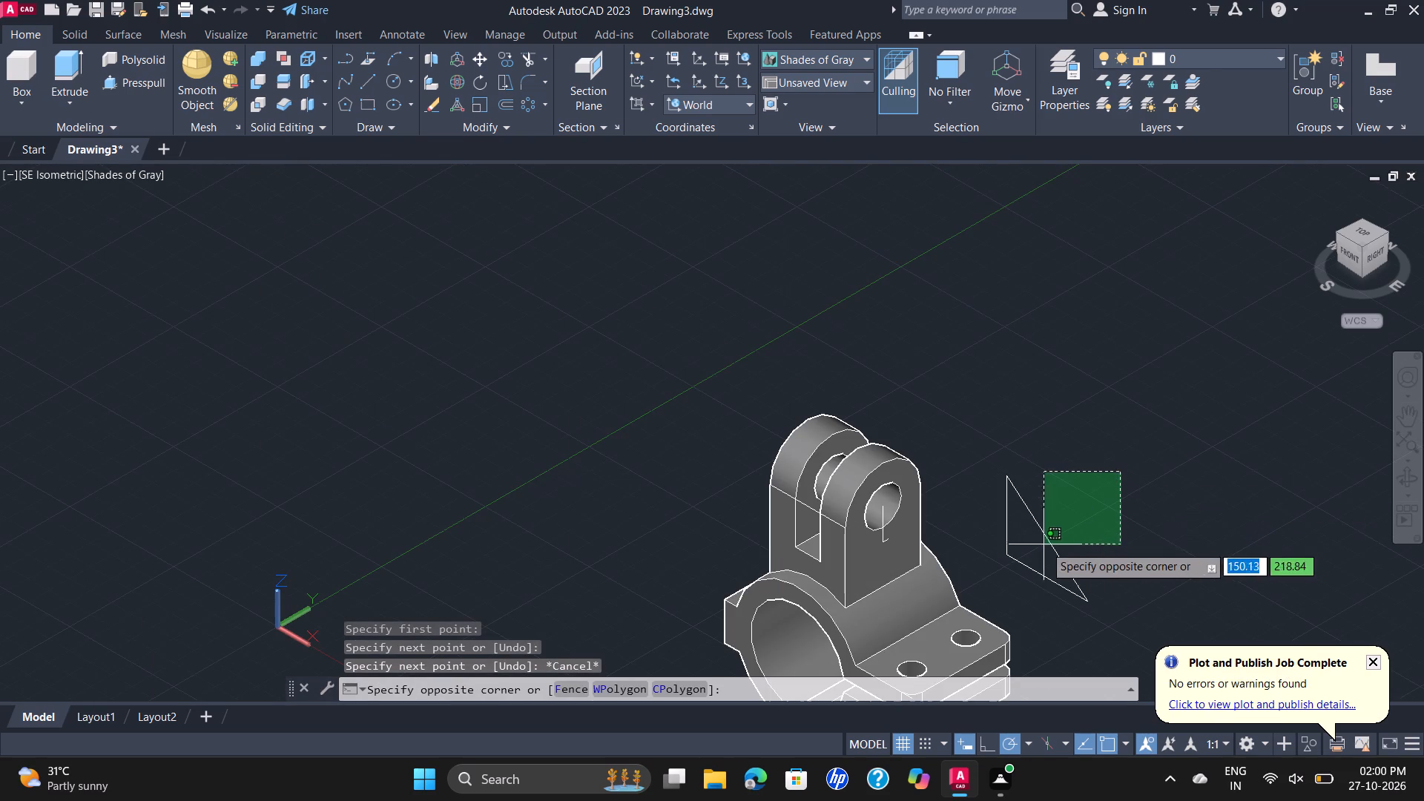
click(997, 556)
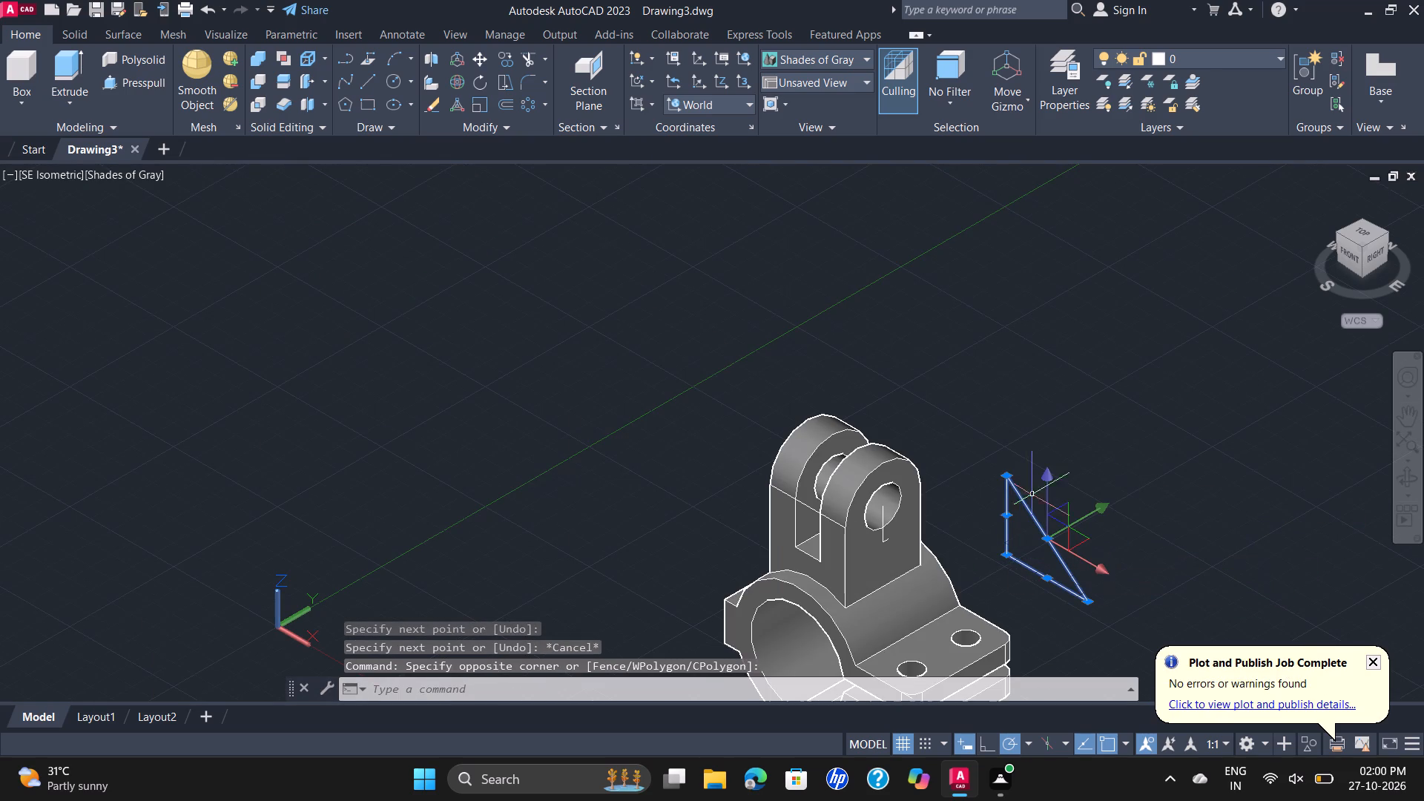
key(j)
key(Return)
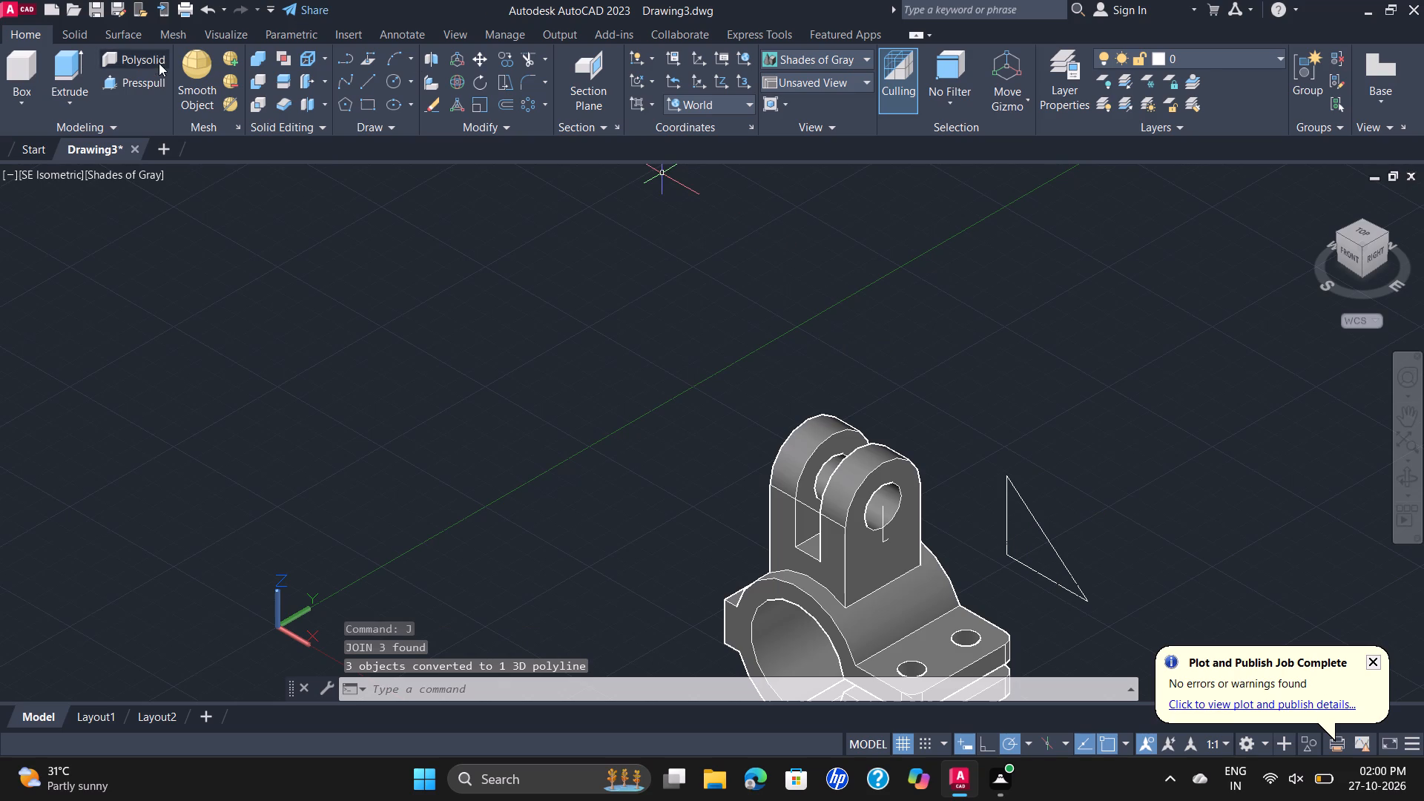
Presspull the closed triangle to a thickness of 6 to make a rib solid.
click(157, 88)
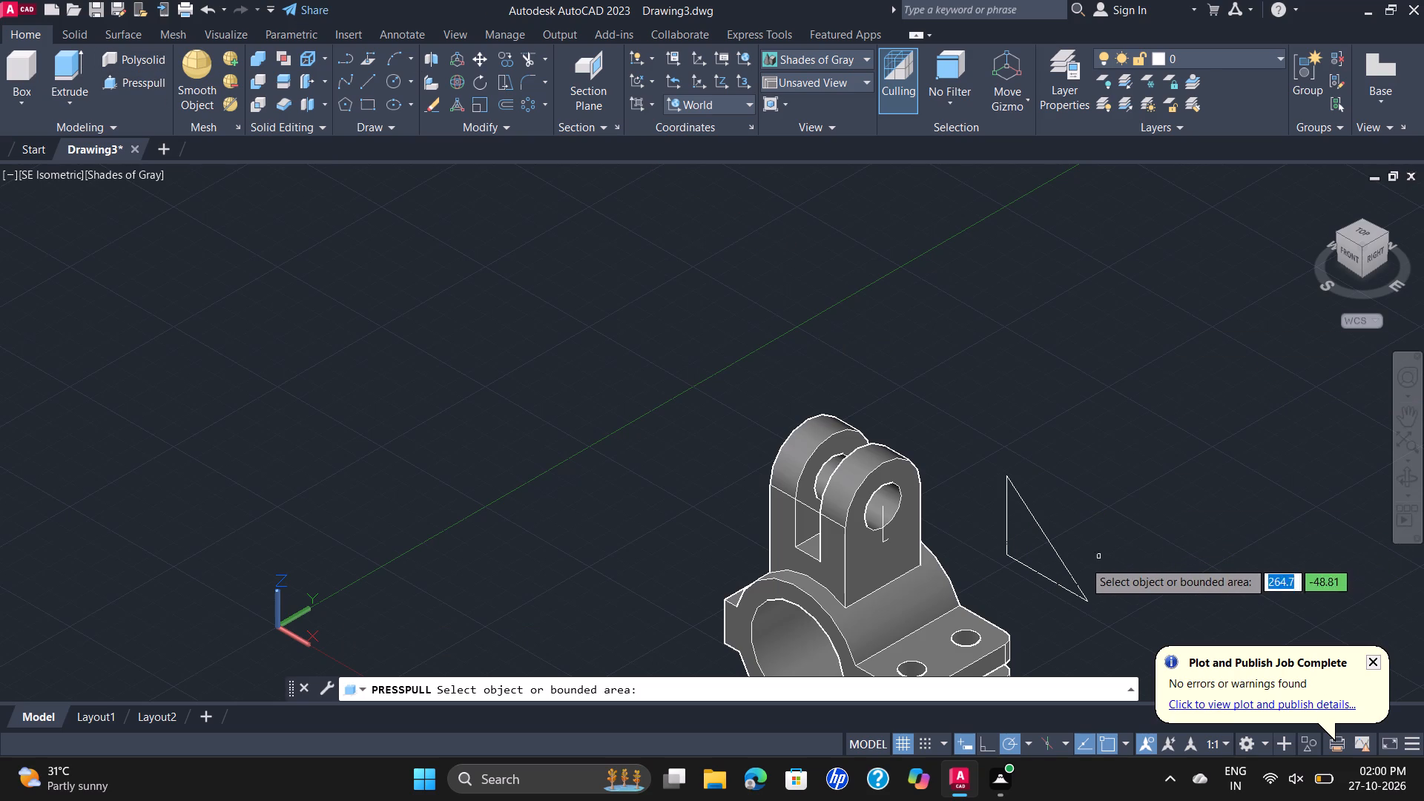
click(1055, 555)
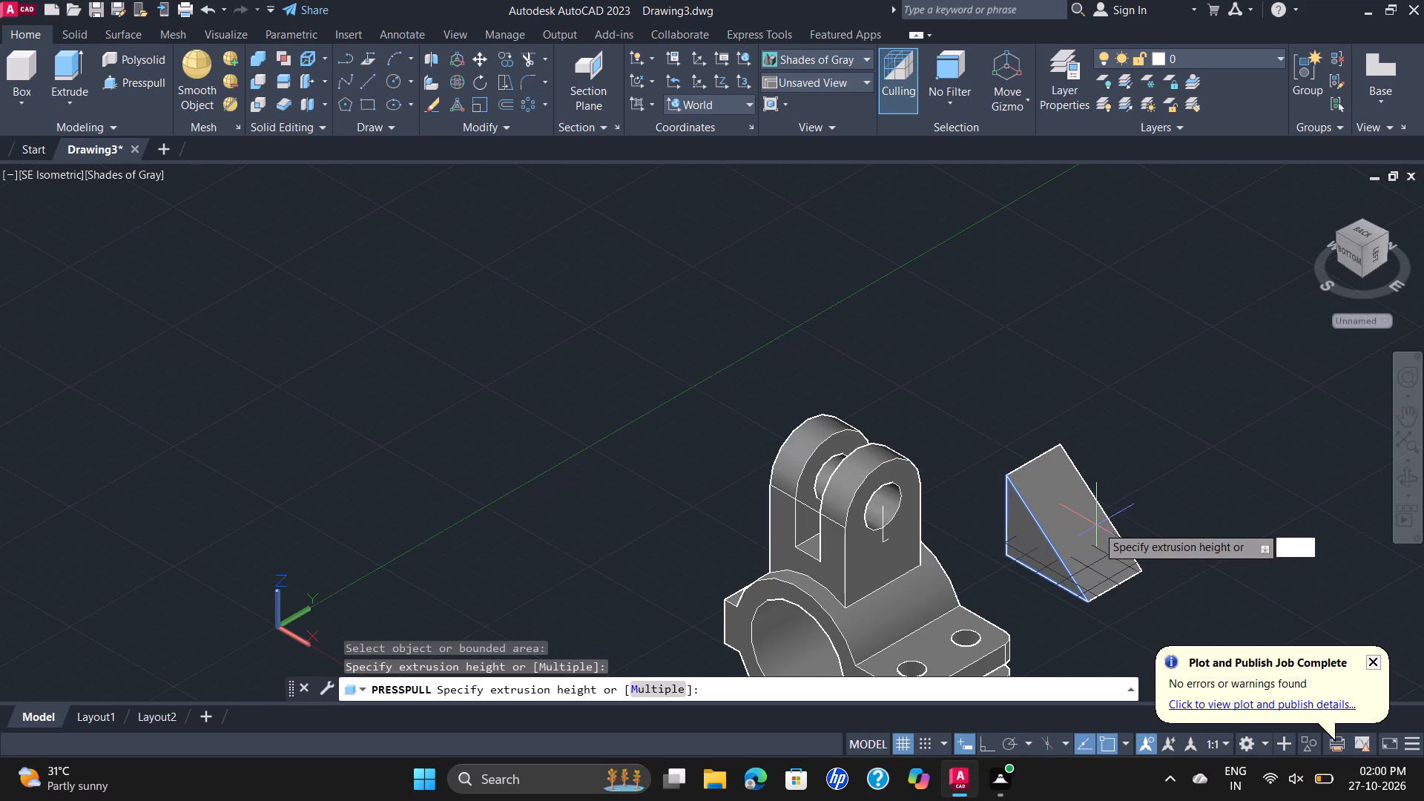
key(6)
key(Return)
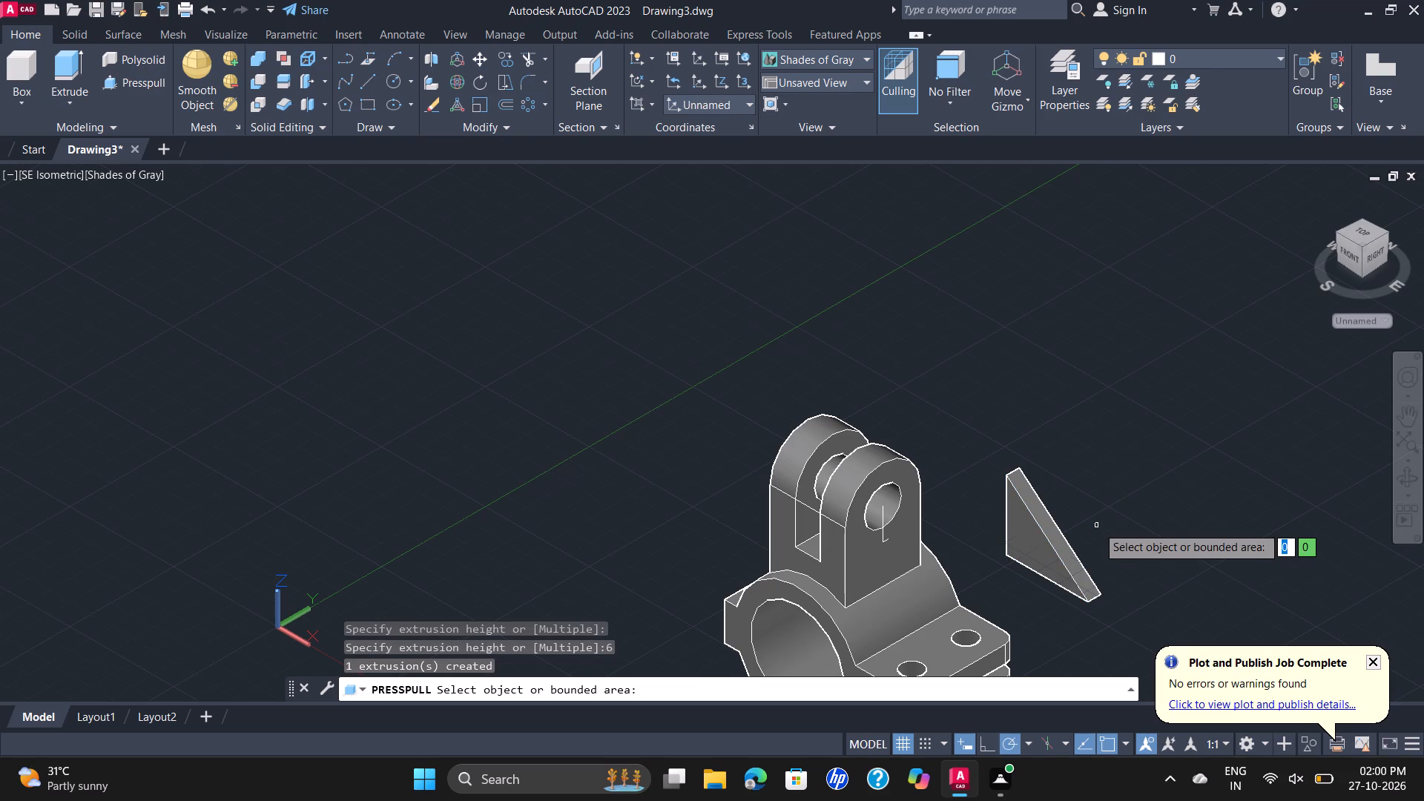
key(Escape)
Move the triangular rib by its top edge's midpoint to the lower end of the vertical construction line on the upper lug.
middle_drag(1136, 493, 1121, 426)
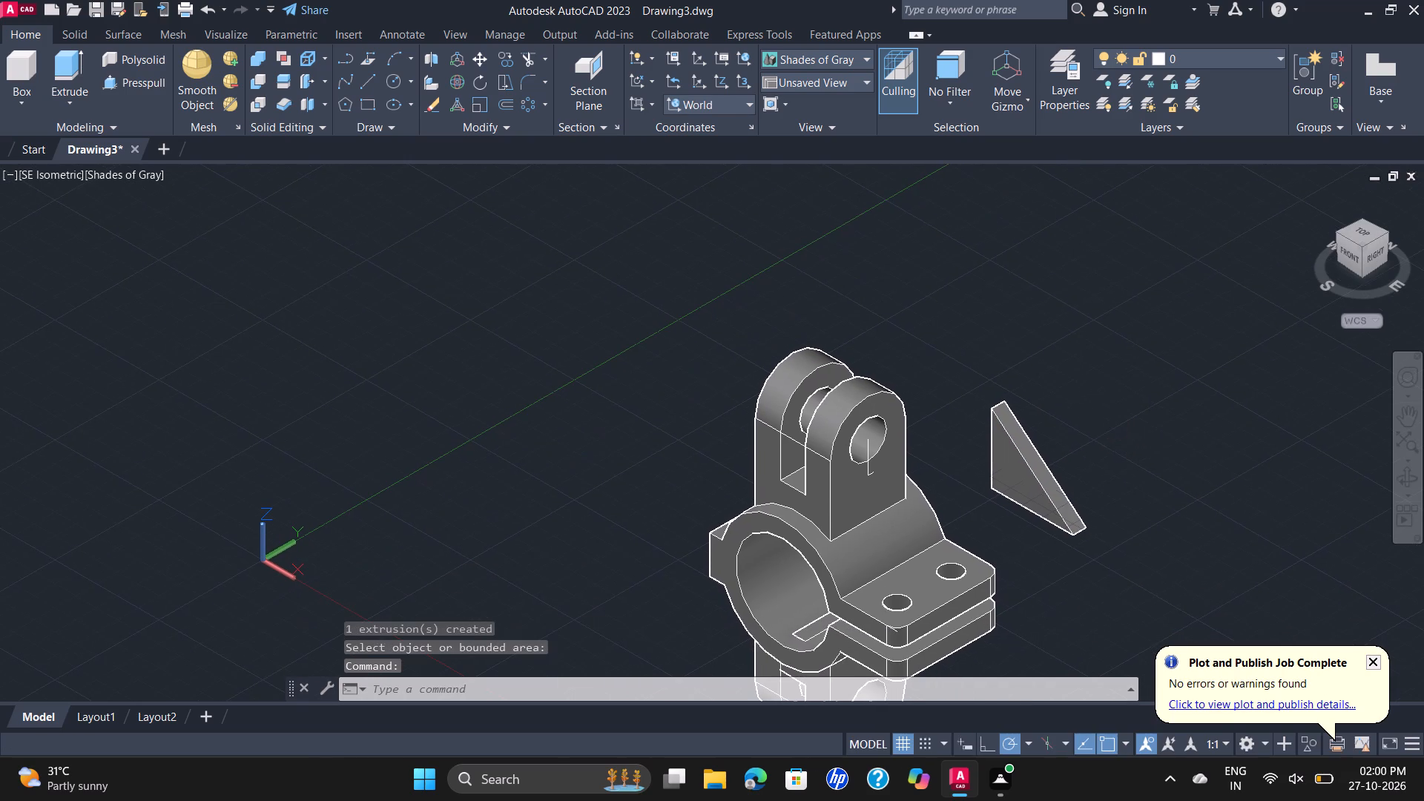
click(1027, 450)
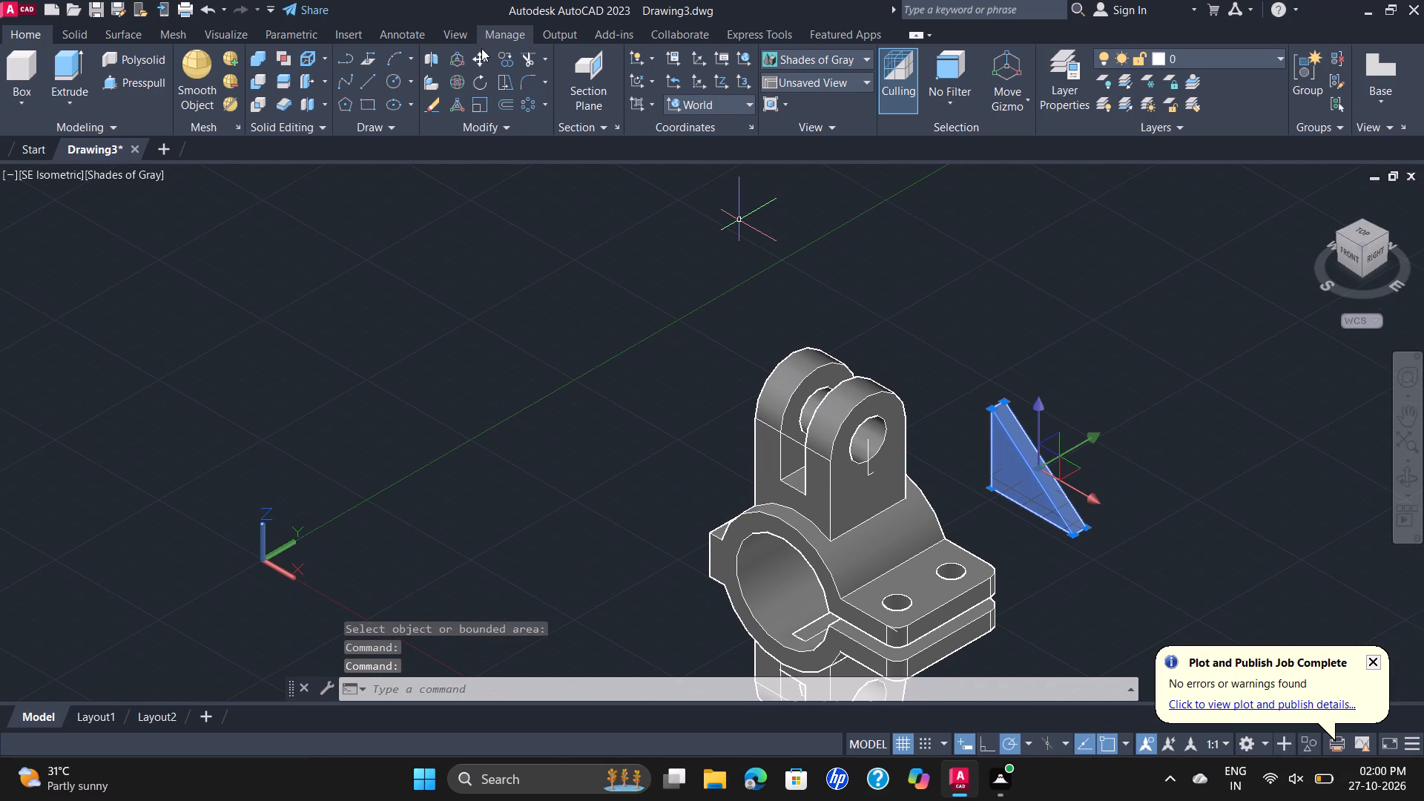
click(484, 59)
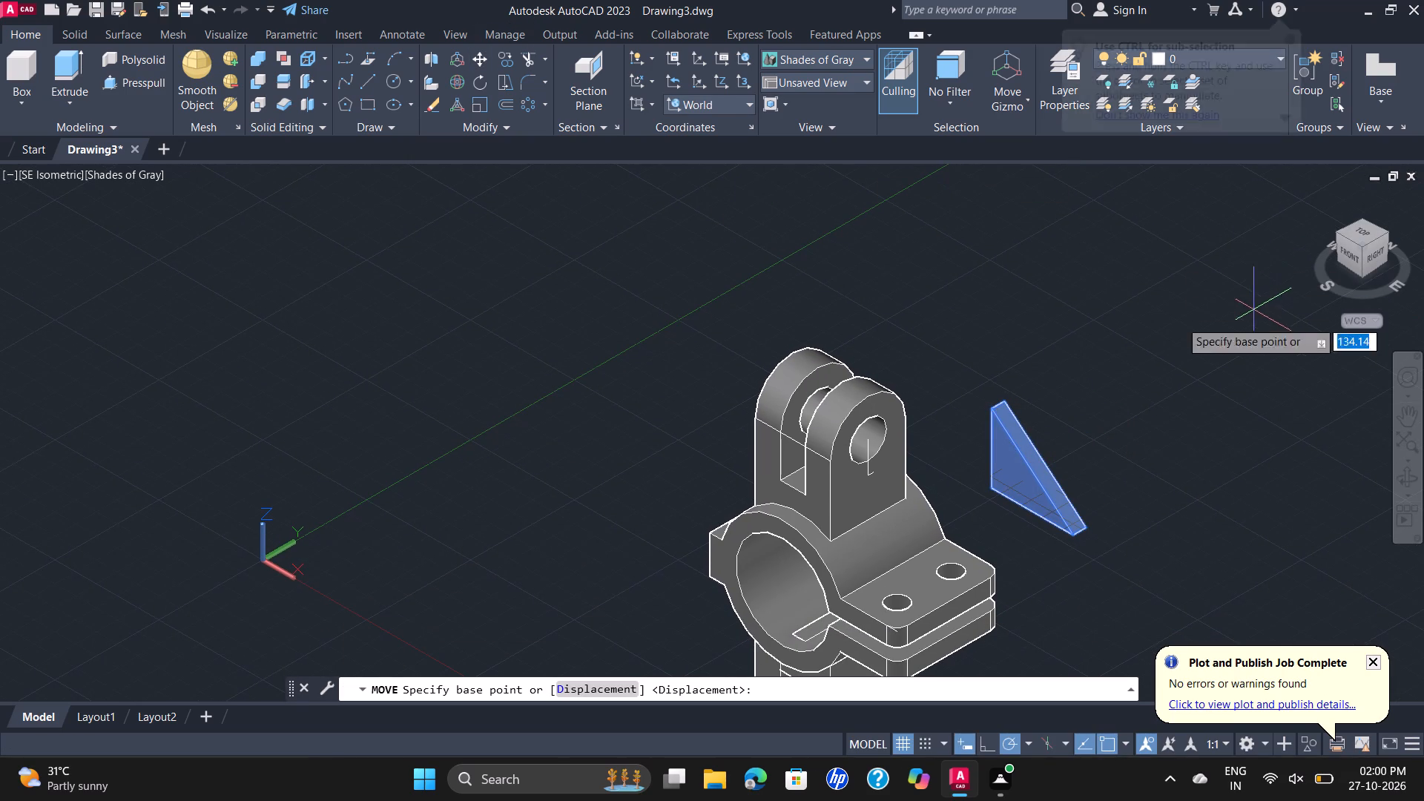
scroll(998, 421, up, 2)
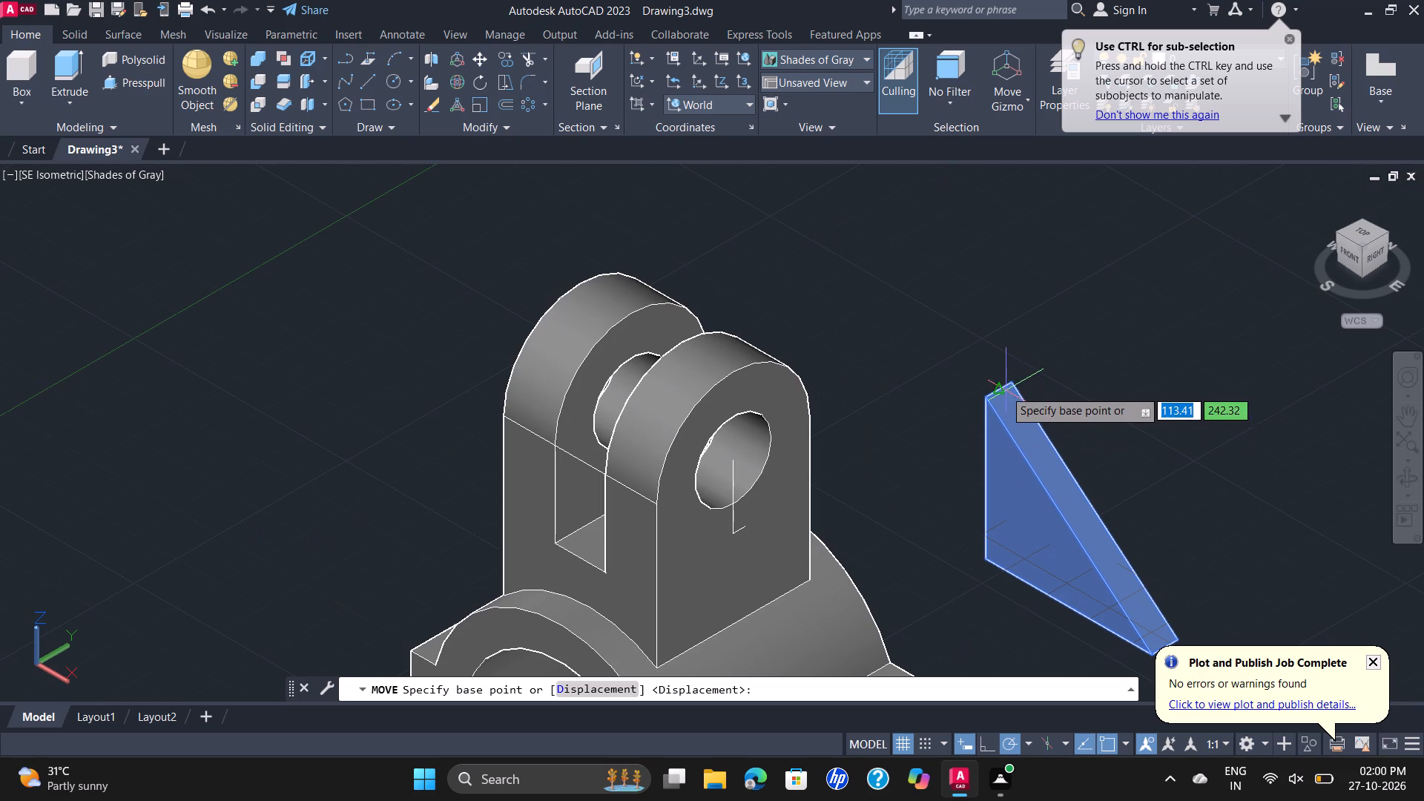
scroll(998, 391, up, 2)
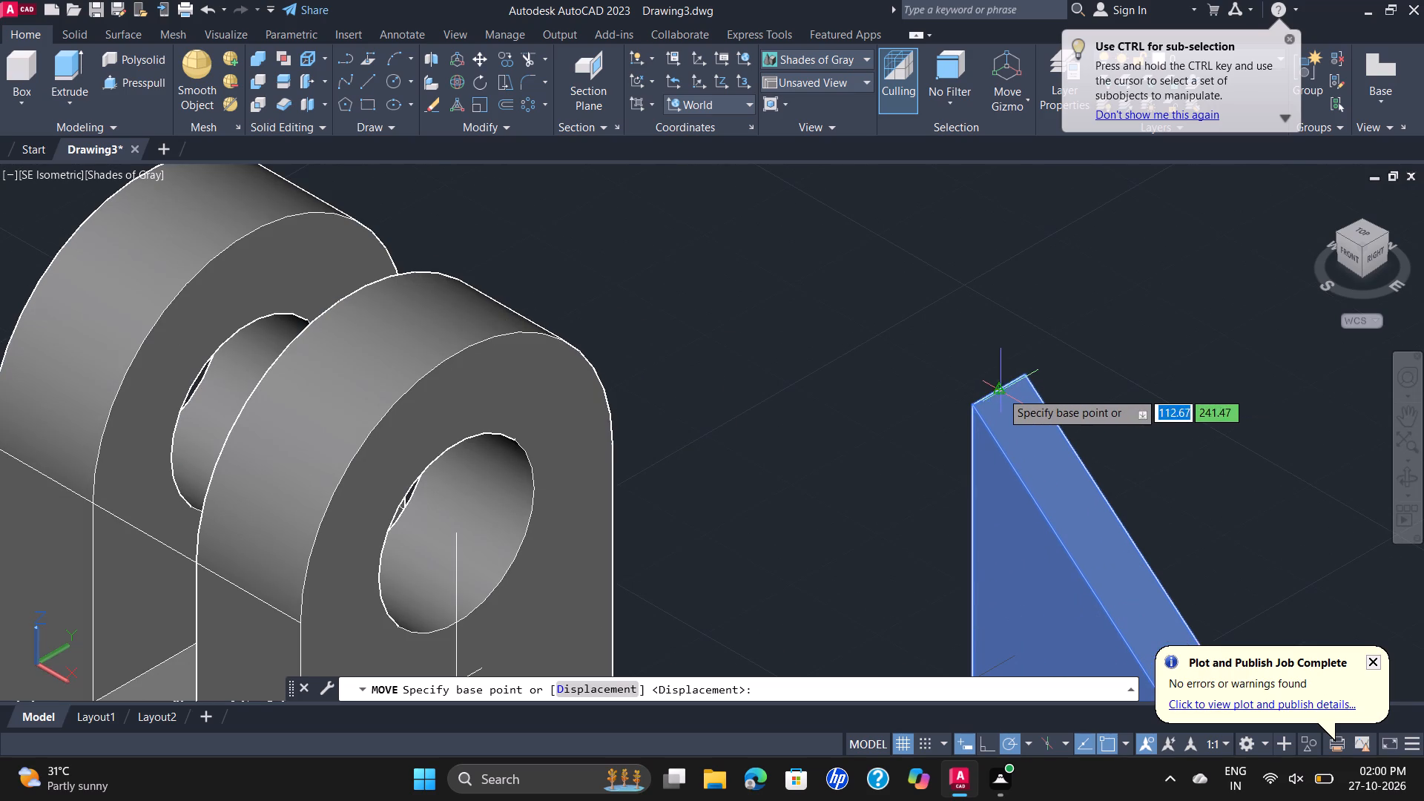
click(999, 389)
scroll(999, 389, down, 2)
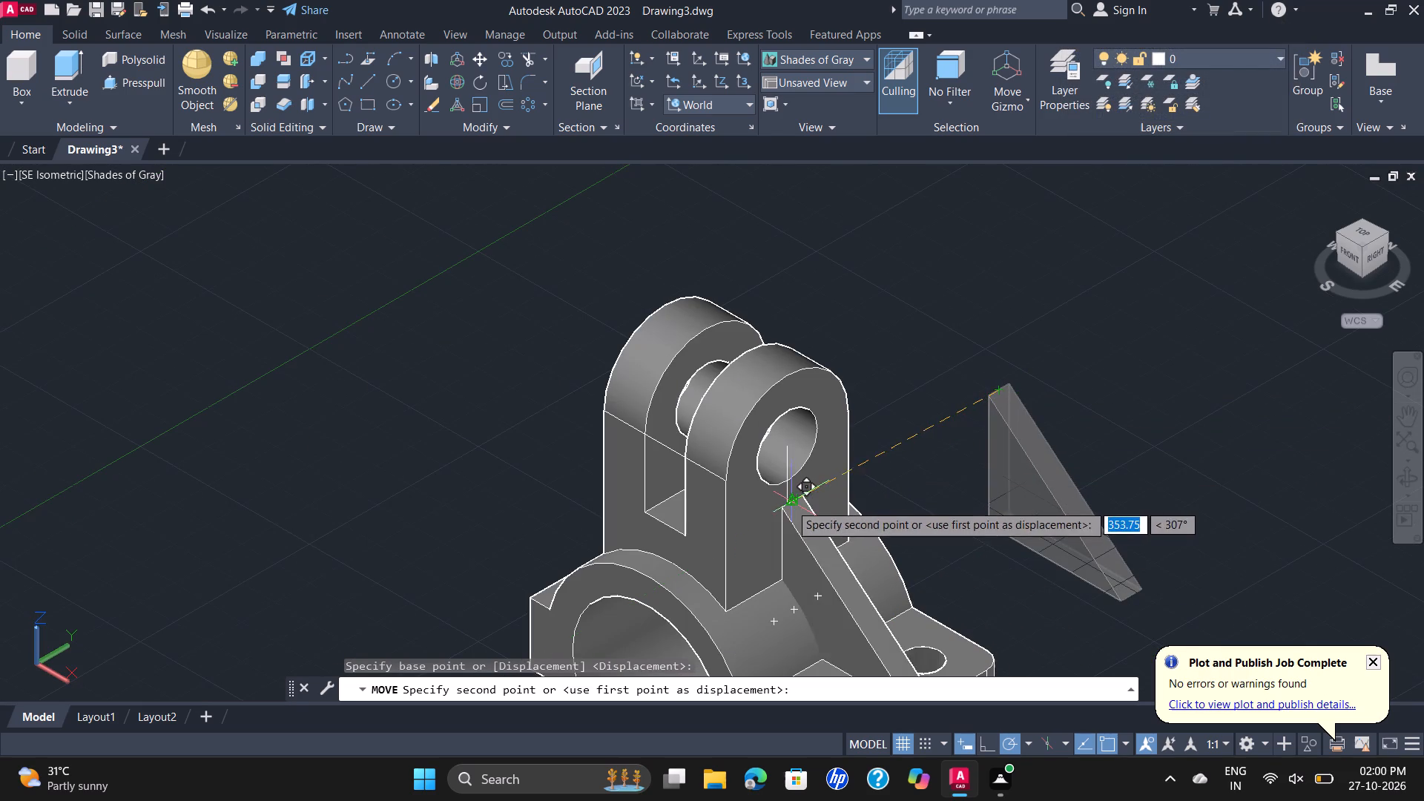
scroll(783, 504, up, 4)
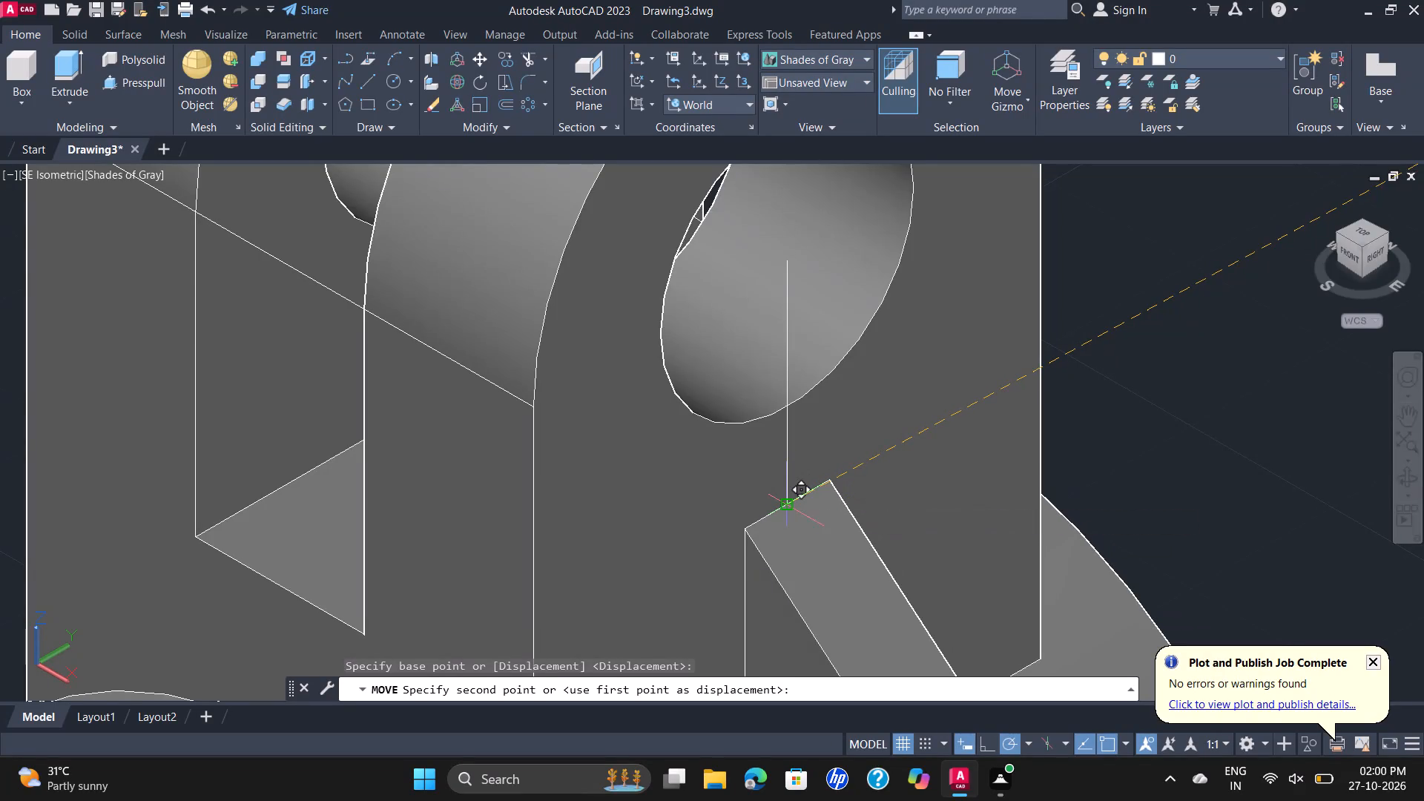
click(788, 501)
Delete the leftover triangle outline beside the clamp.
scroll(868, 474, down, 3)
scroll(963, 451, down, 1)
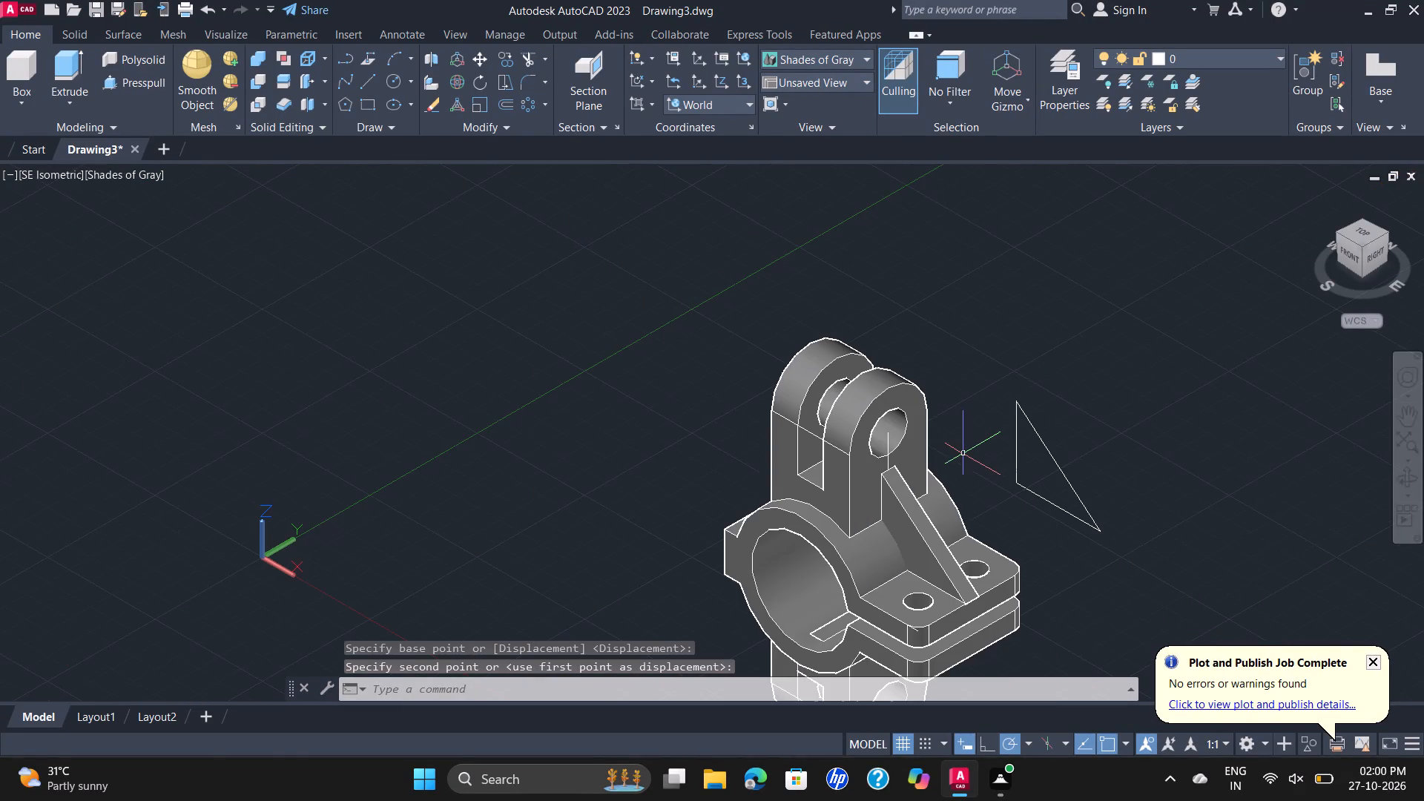
middle_drag(974, 456, 978, 398)
scroll(987, 542, up, 5)
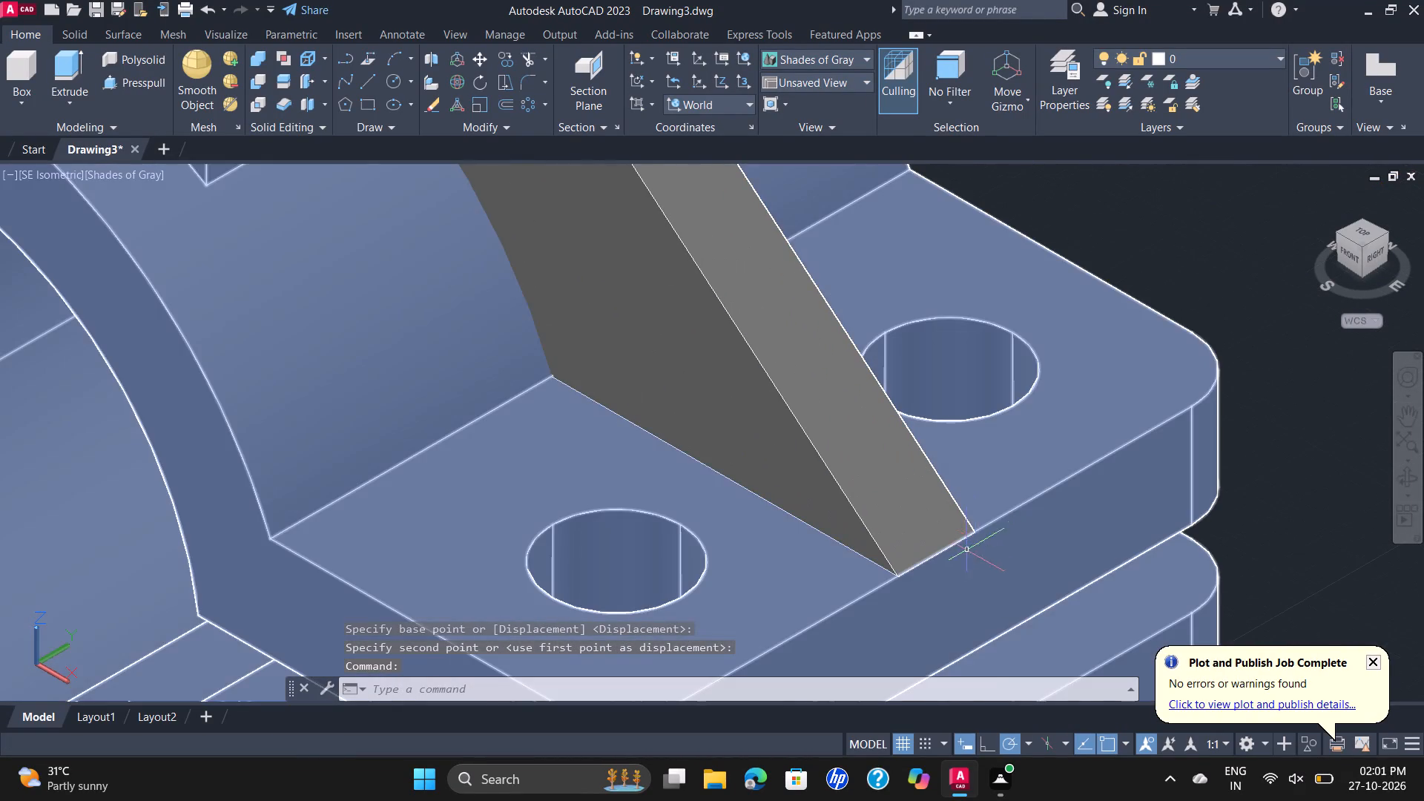
scroll(958, 556, up, 2)
scroll(957, 556, down, 4)
scroll(1067, 507, down, 1)
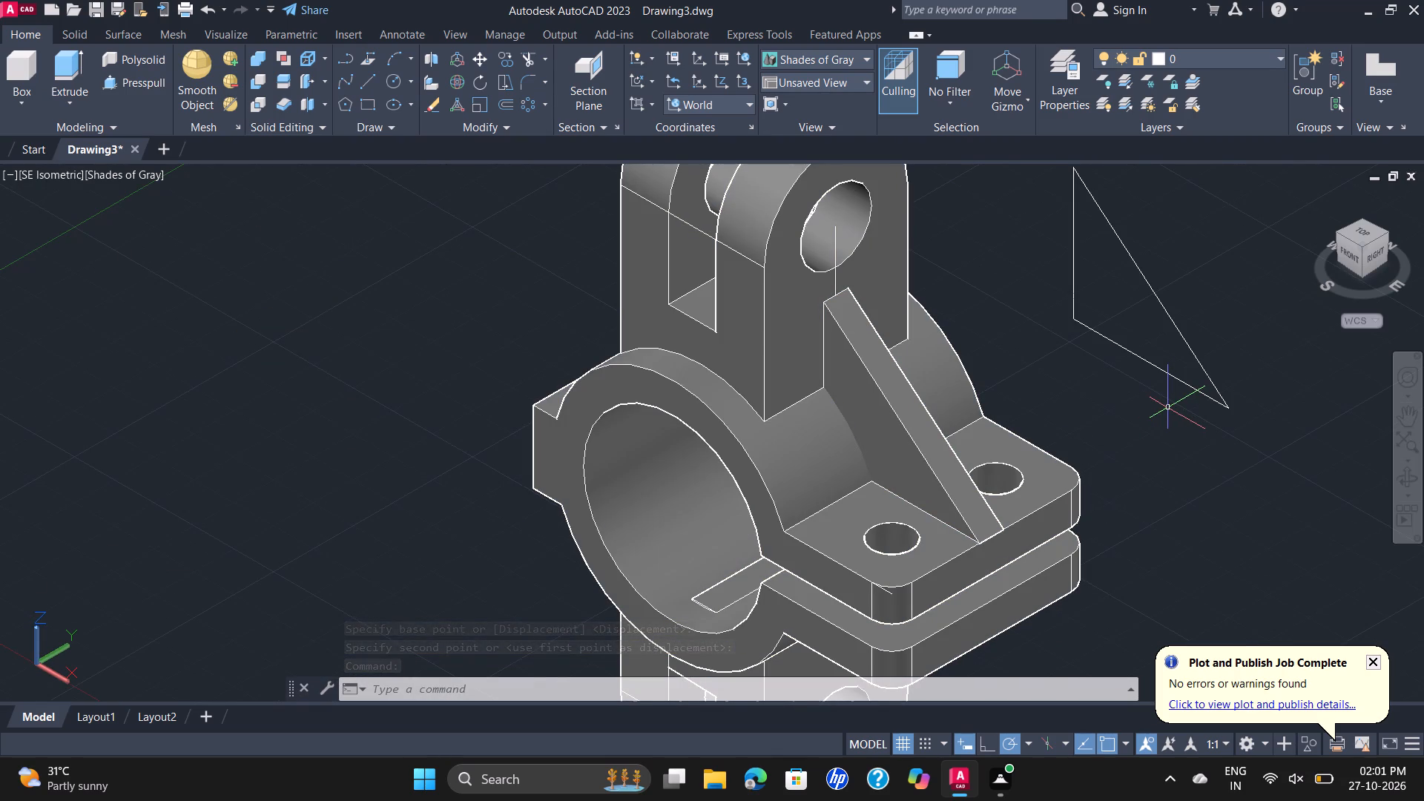
click(1245, 243)
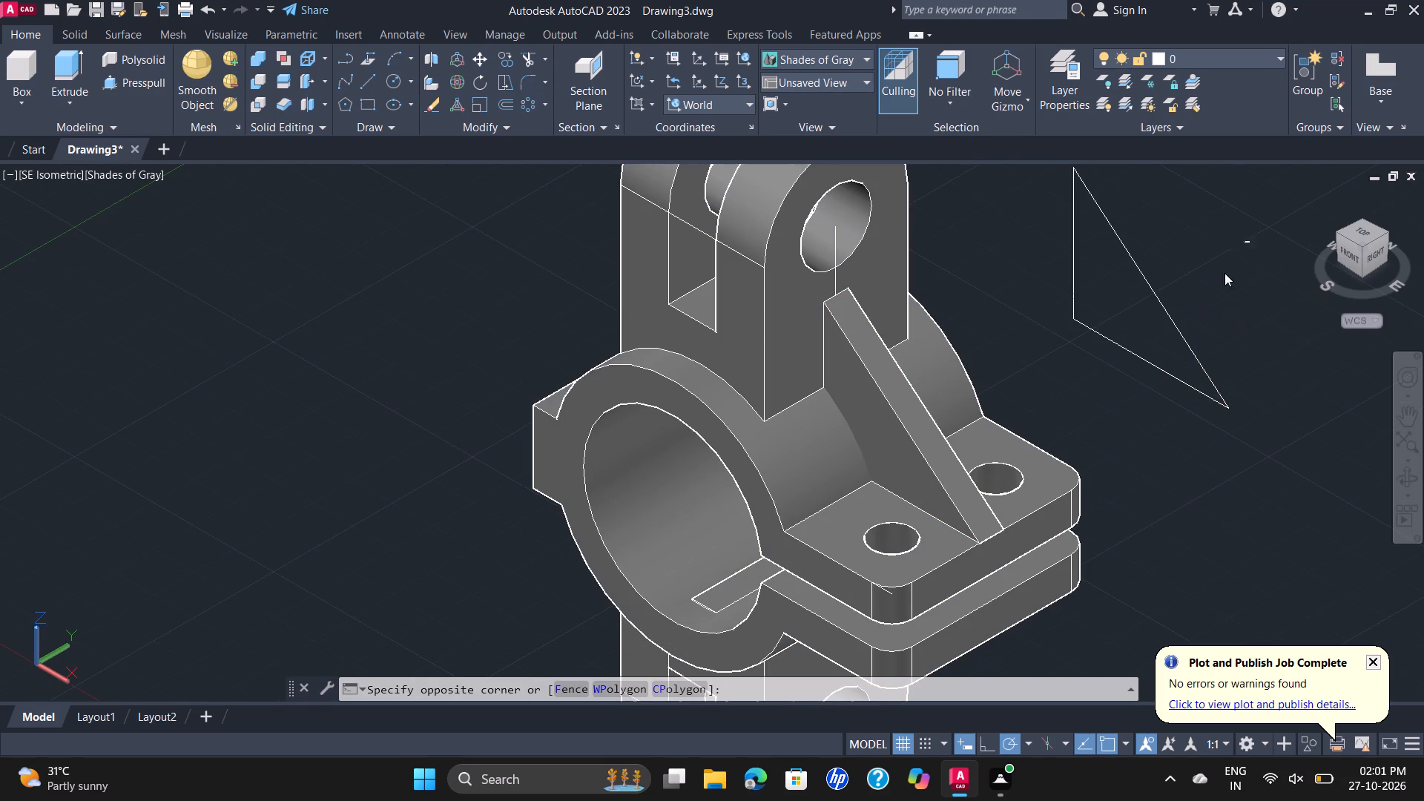
click(1094, 345)
key(Delete)
Unite the triangular rib with the clamp body into one solid.
scroll(1093, 341, down, 2)
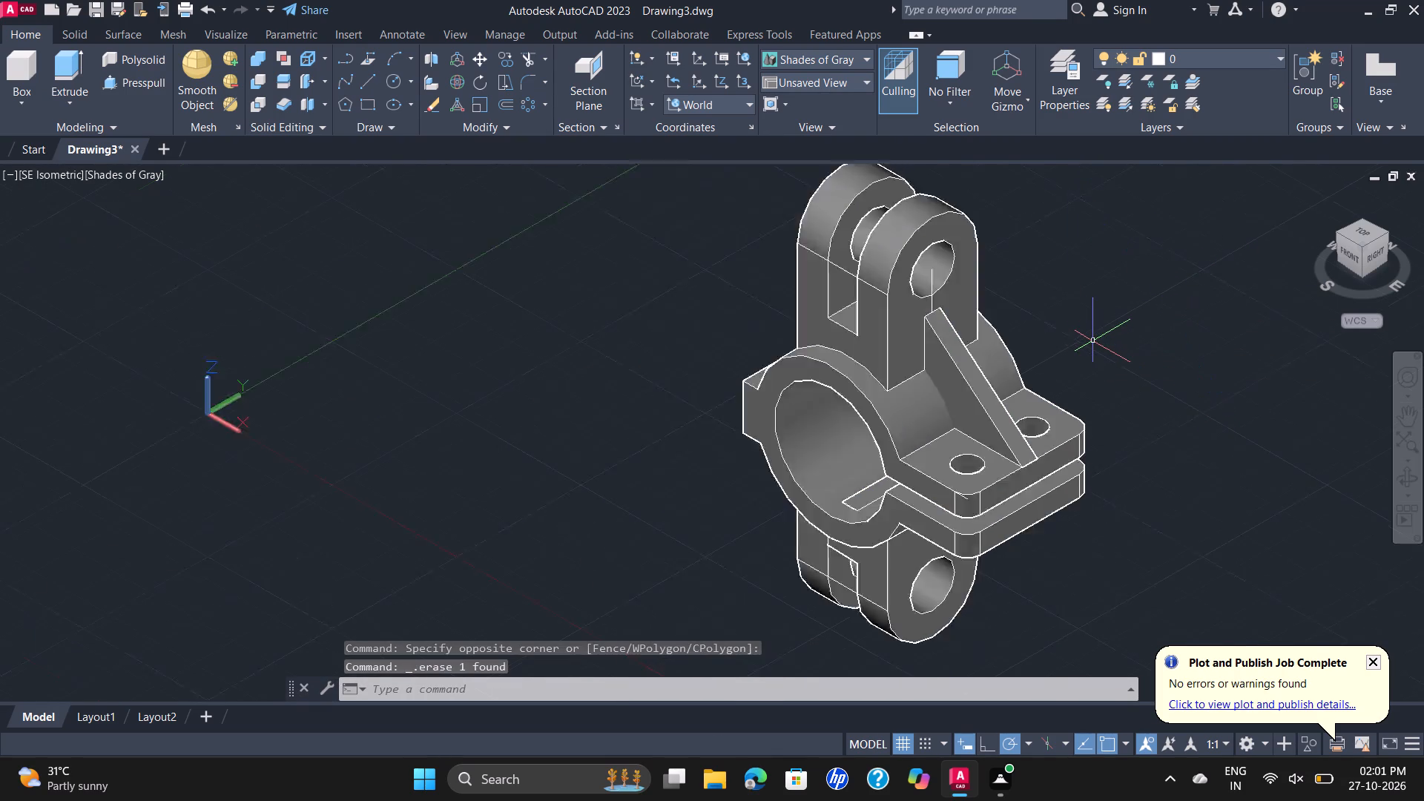
scroll(1093, 341, down, 1)
scroll(1056, 291, up, 2)
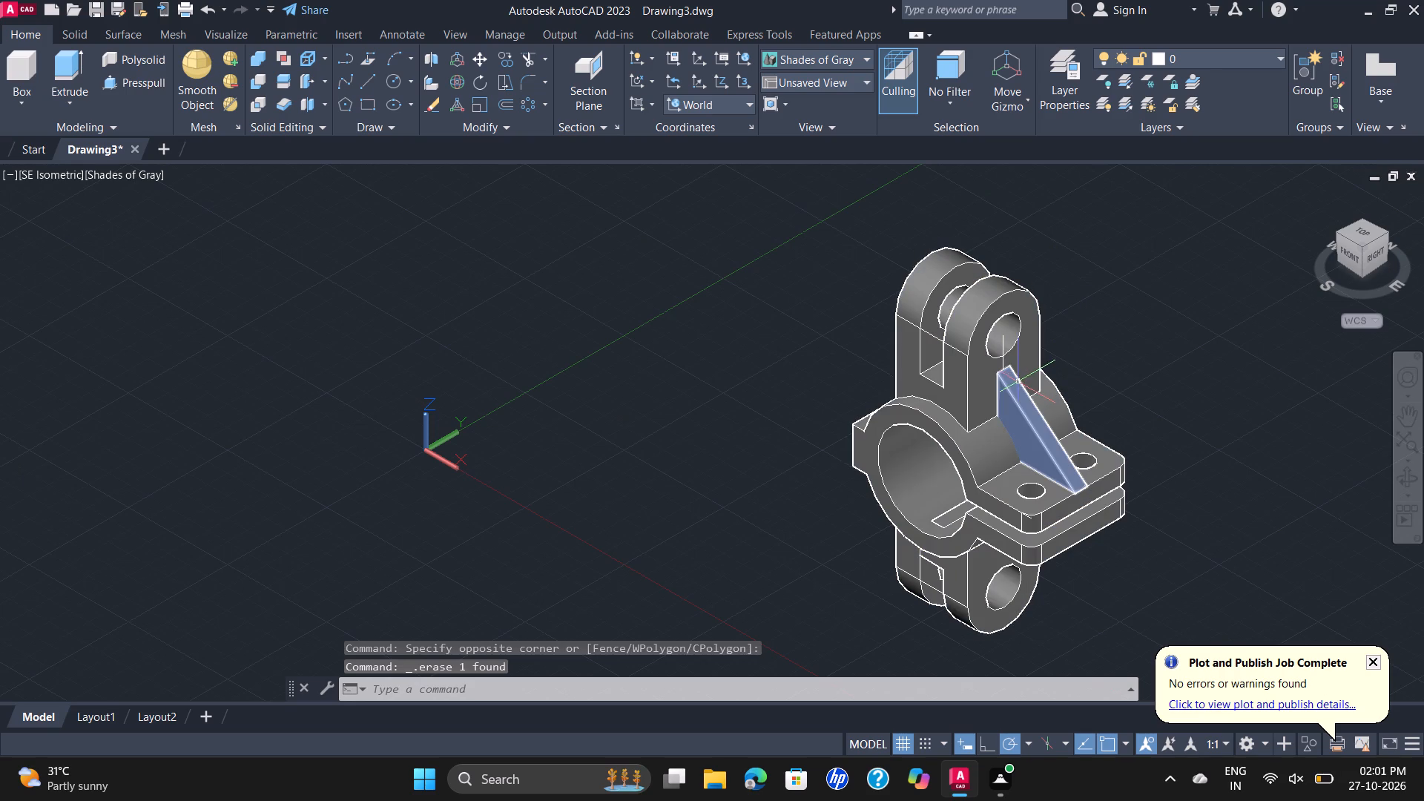
click(1129, 243)
click(793, 596)
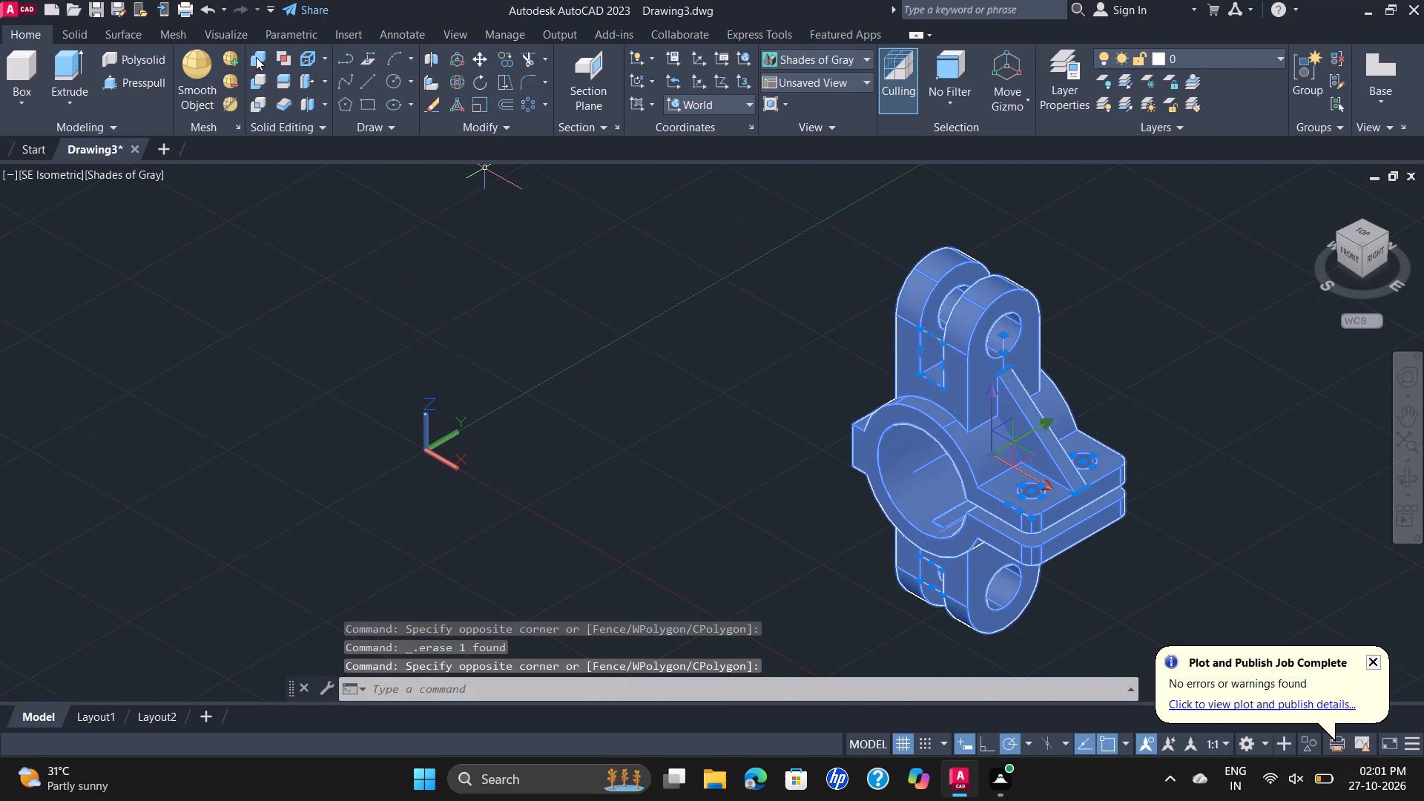
click(256, 57)
click(1187, 255)
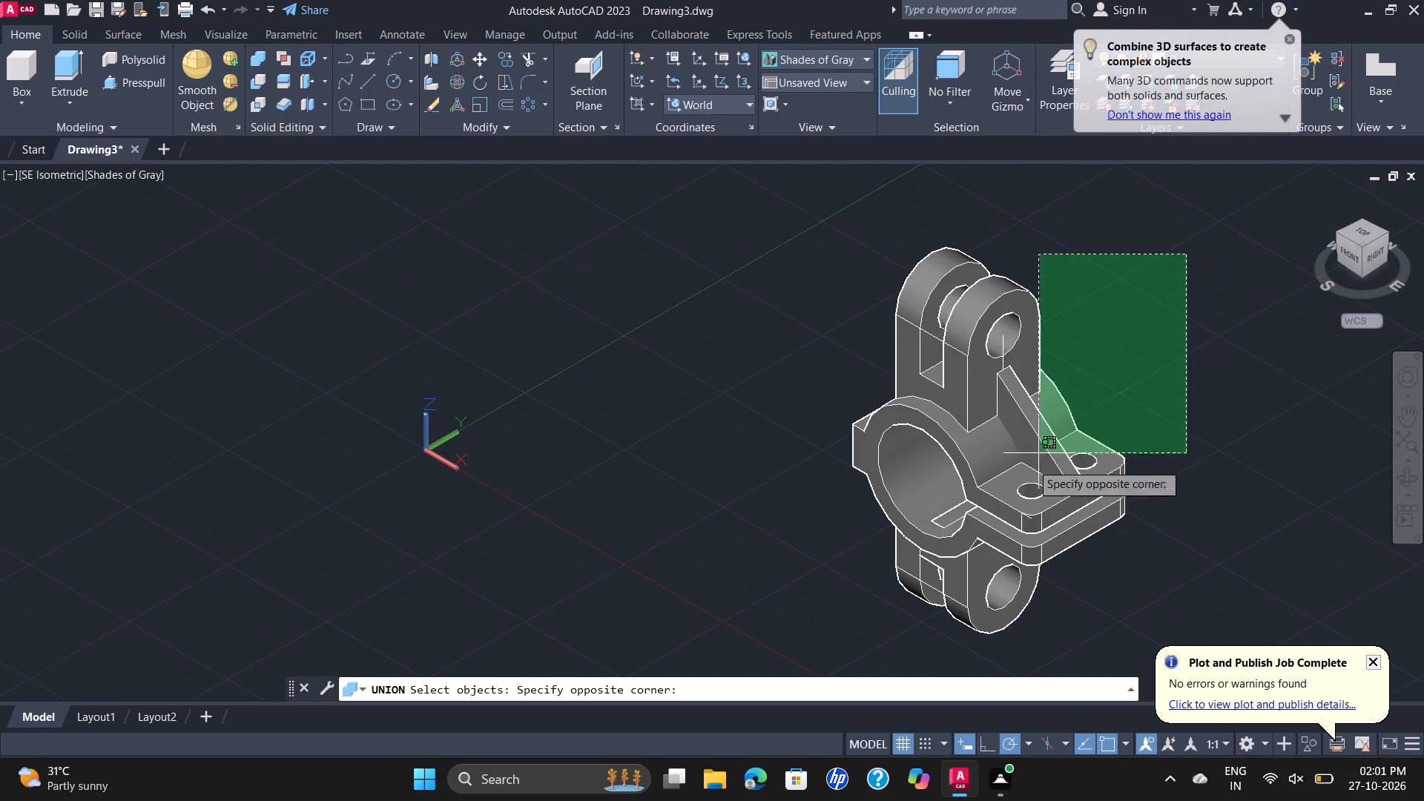
click(848, 596)
right_click(683, 437)
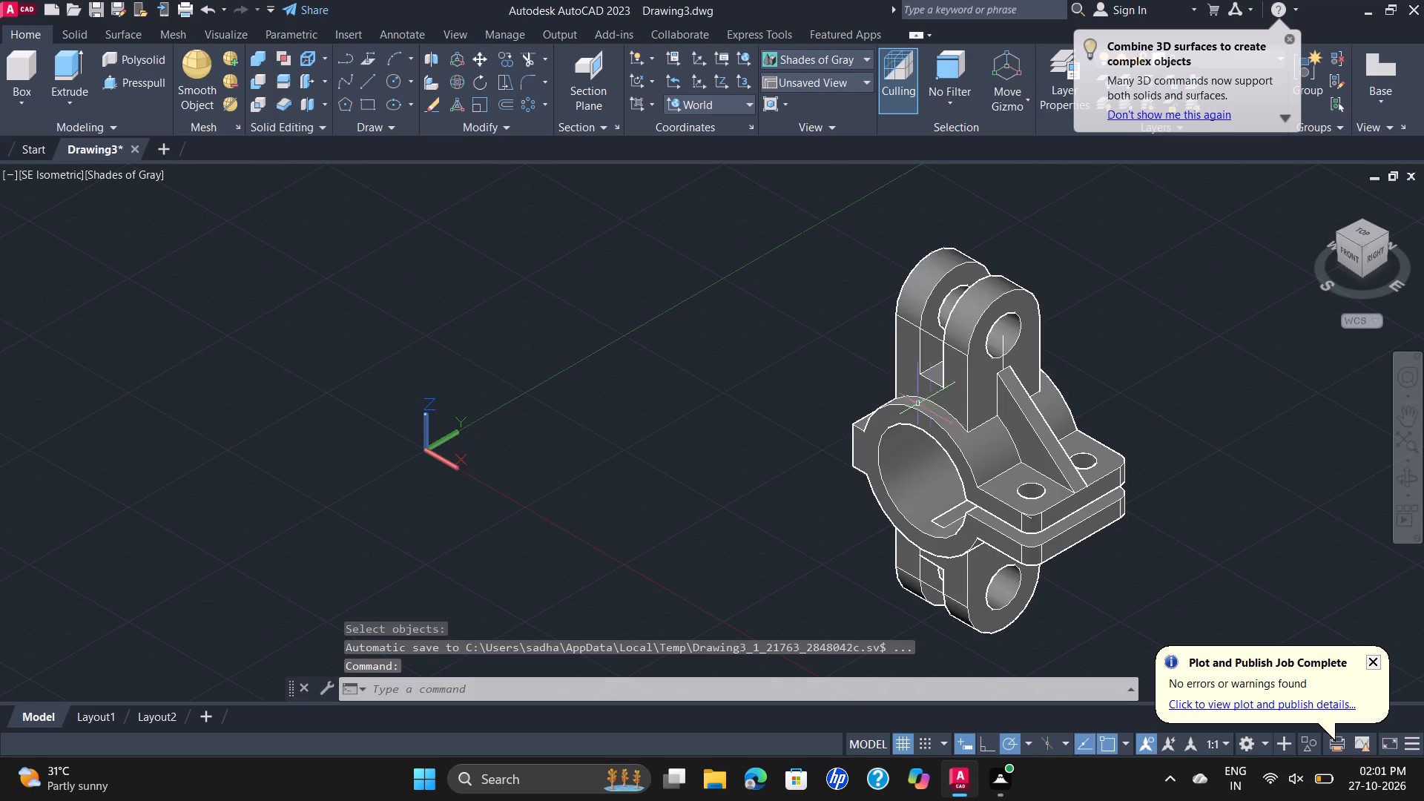
Move the united clamp towards the origin, clear of the leftover construction lines and profiles.
click(944, 412)
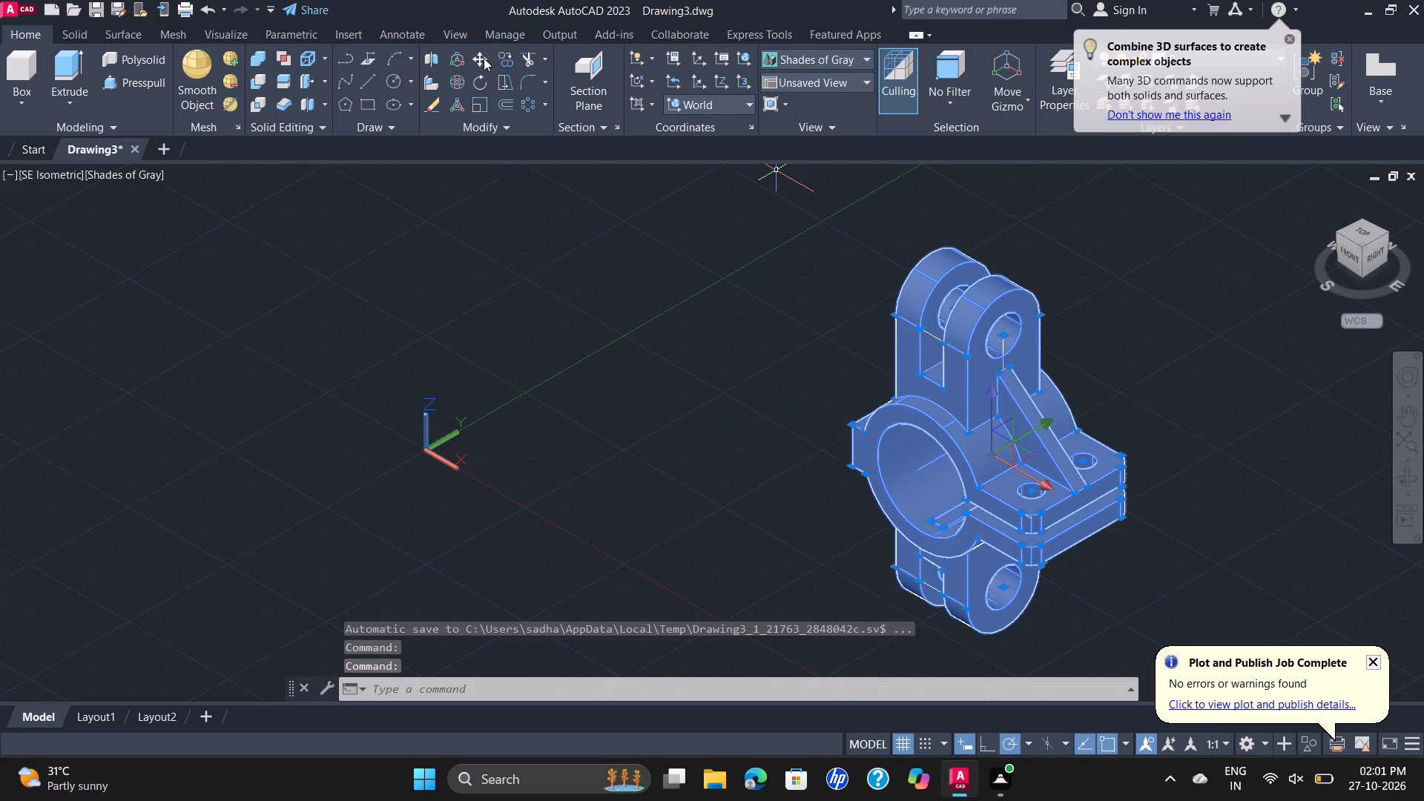
click(484, 58)
click(975, 349)
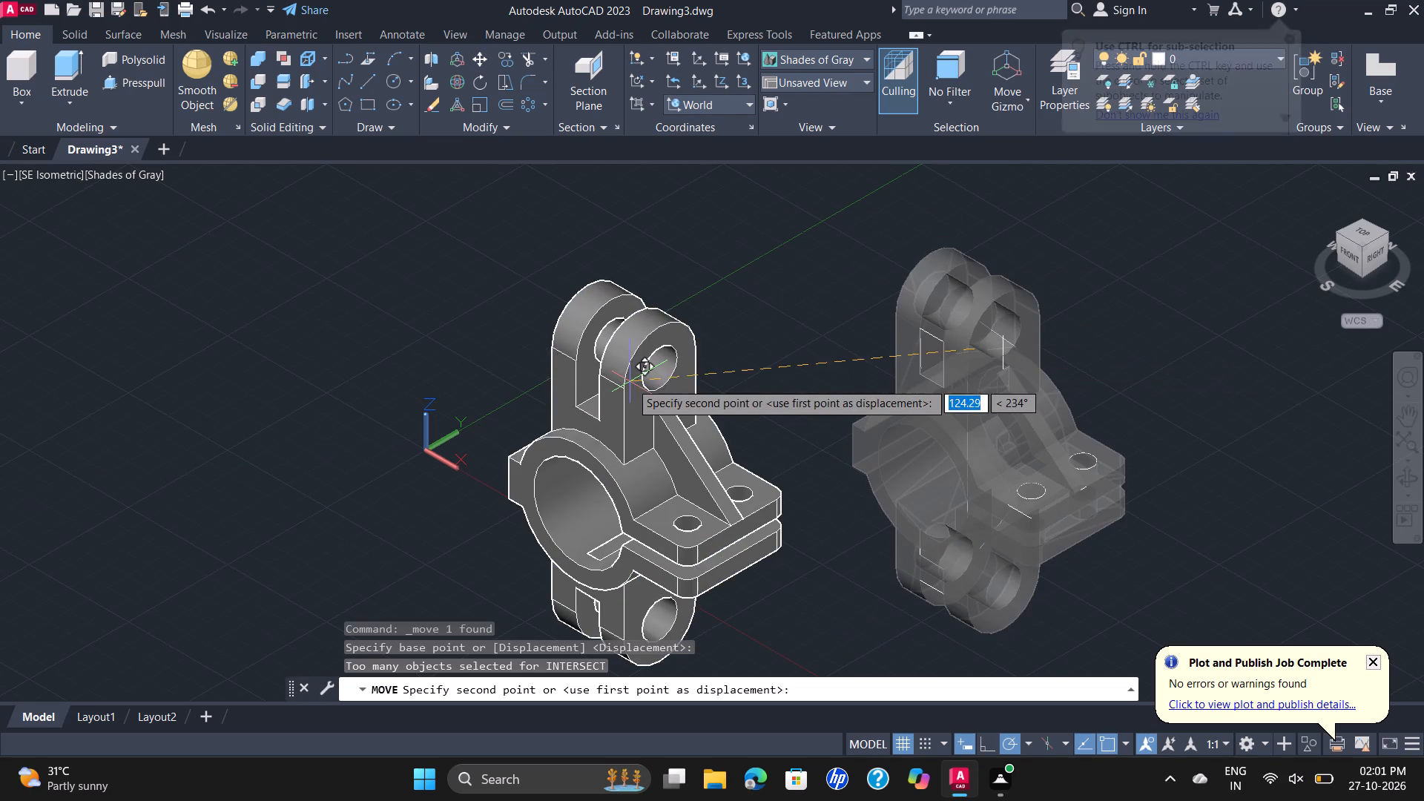
click(638, 343)
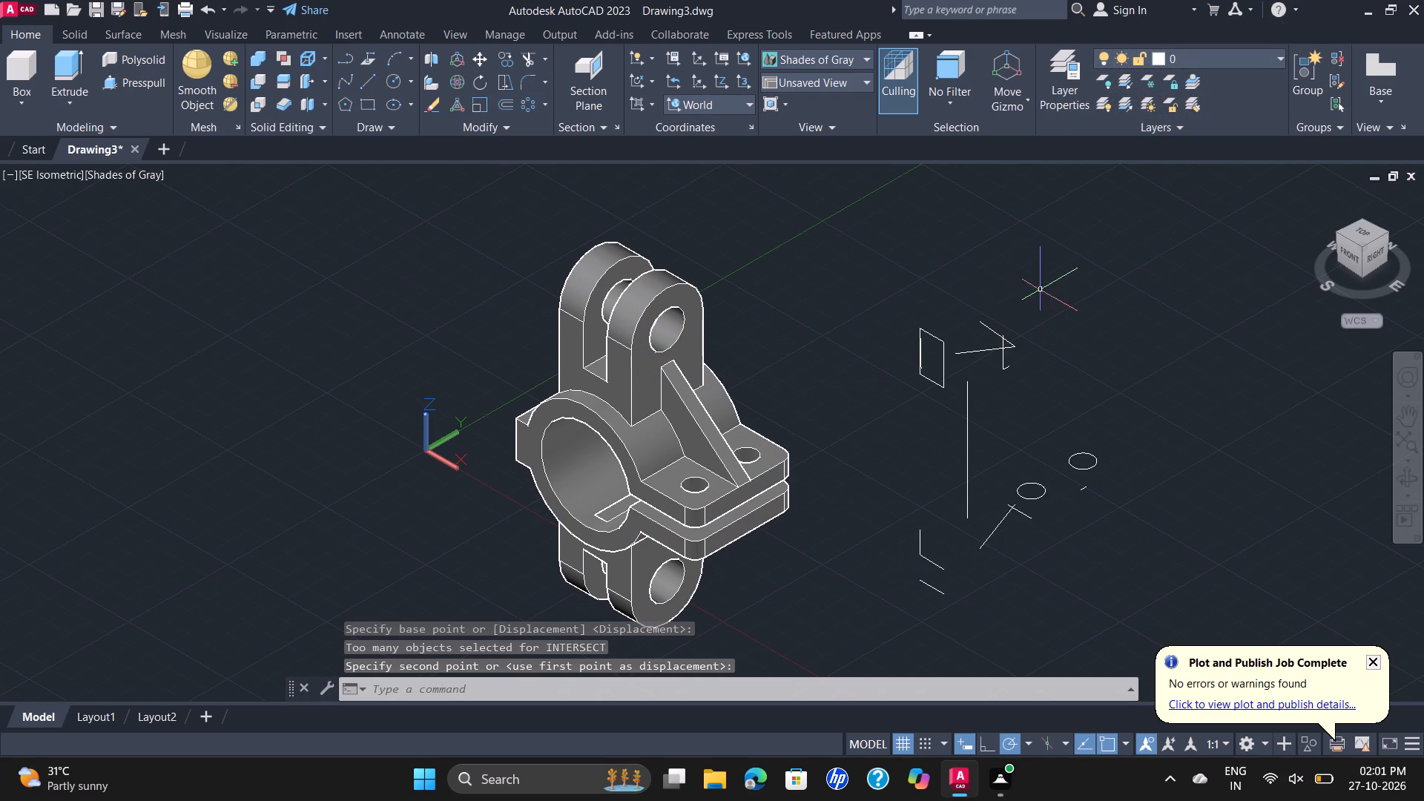
Delete all the leftover construction lines and profiles beside the clamp.
click(1144, 245)
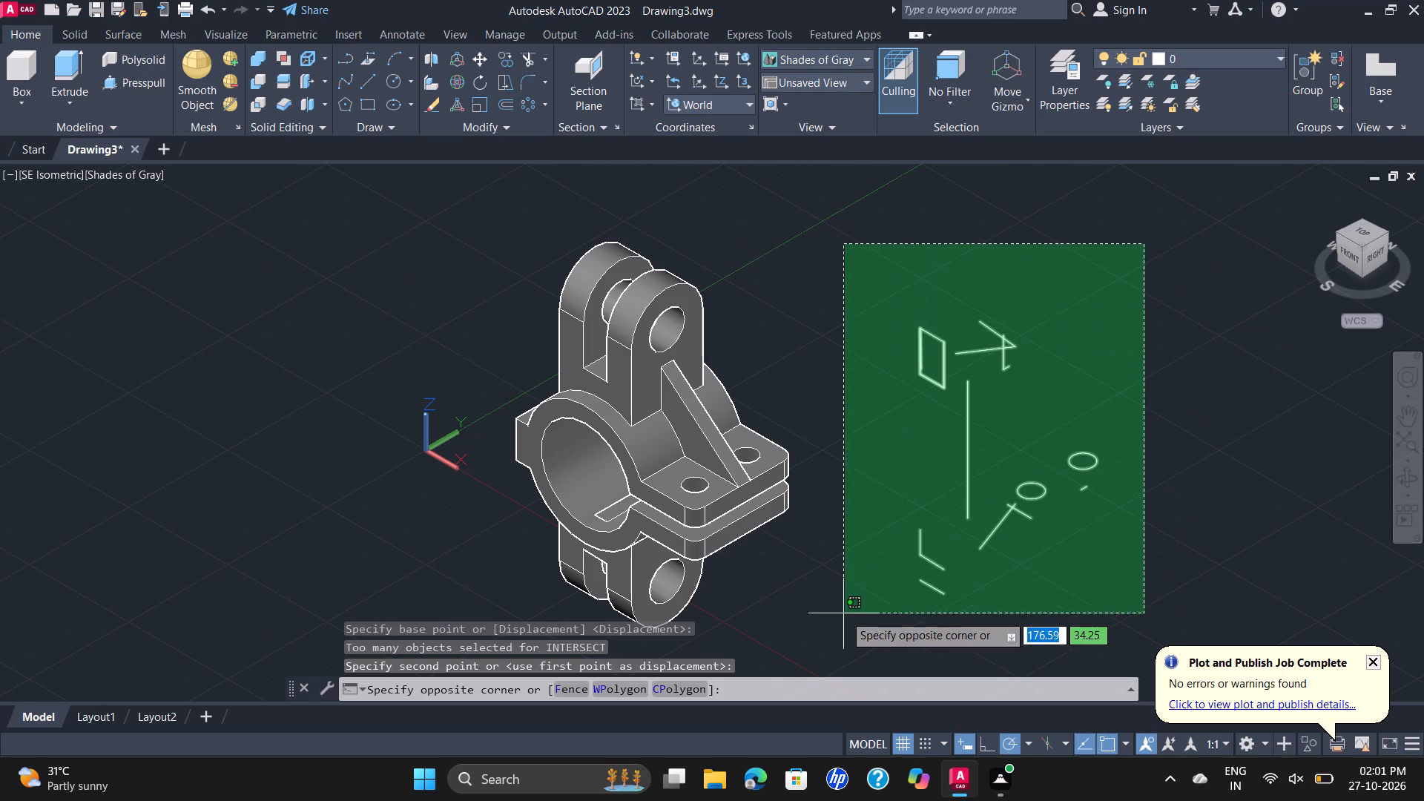
click(844, 614)
key(Delete)
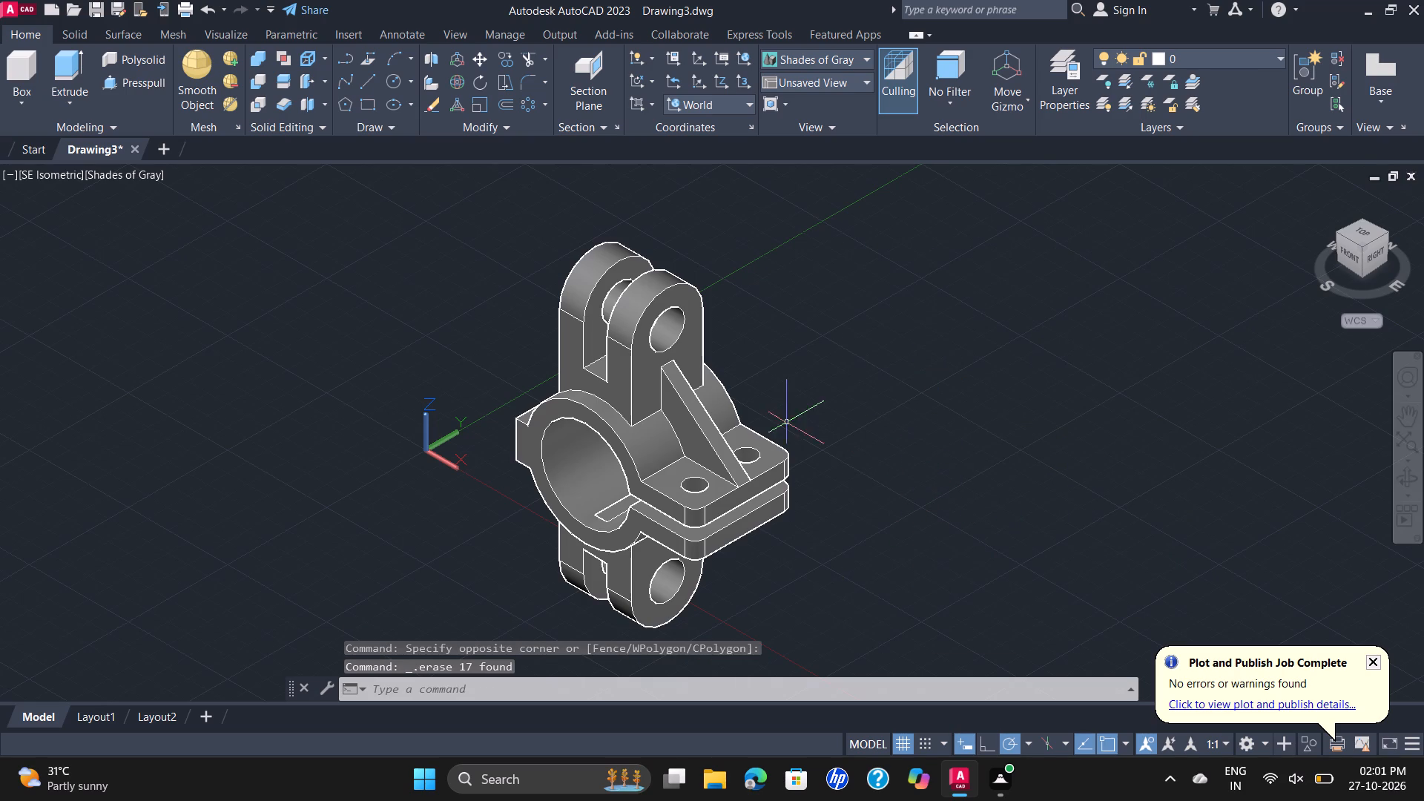
Move the clamp solid back to the cleared area where the construction lines were.
click(702, 406)
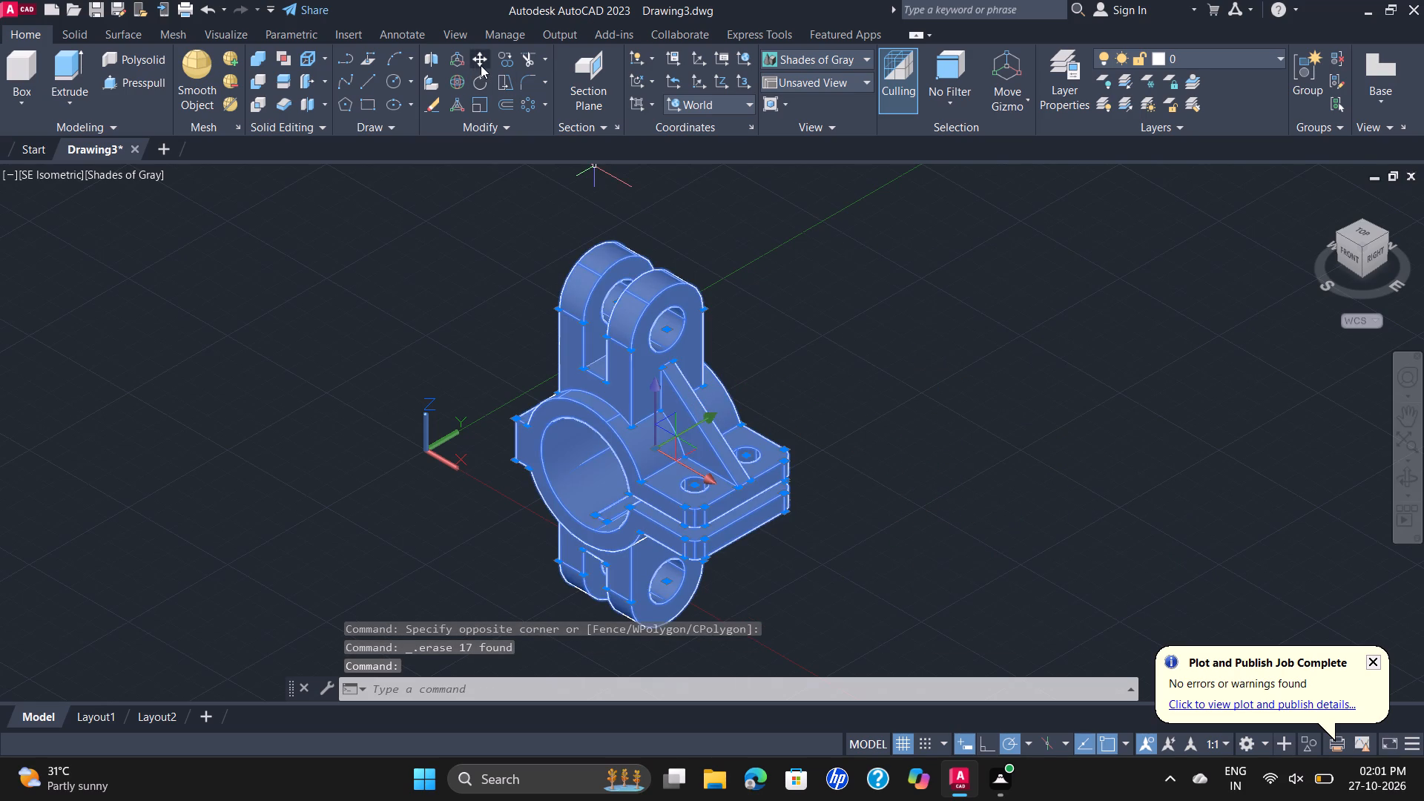
click(481, 65)
click(573, 409)
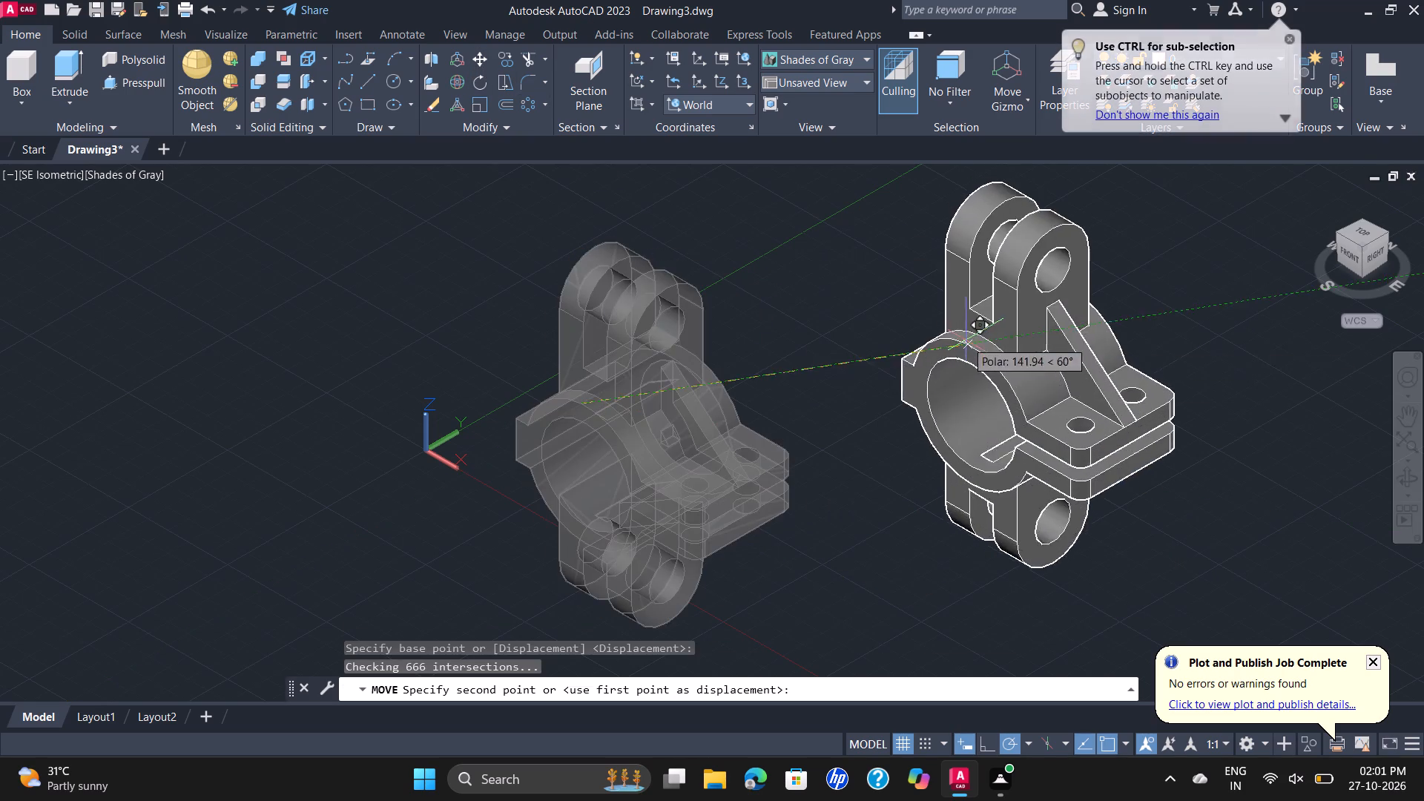
click(996, 332)
Presspull the thin end face of the ledge at the bottom of the bore along its full length to remove it.
middle_drag(1217, 297, 1091, 281)
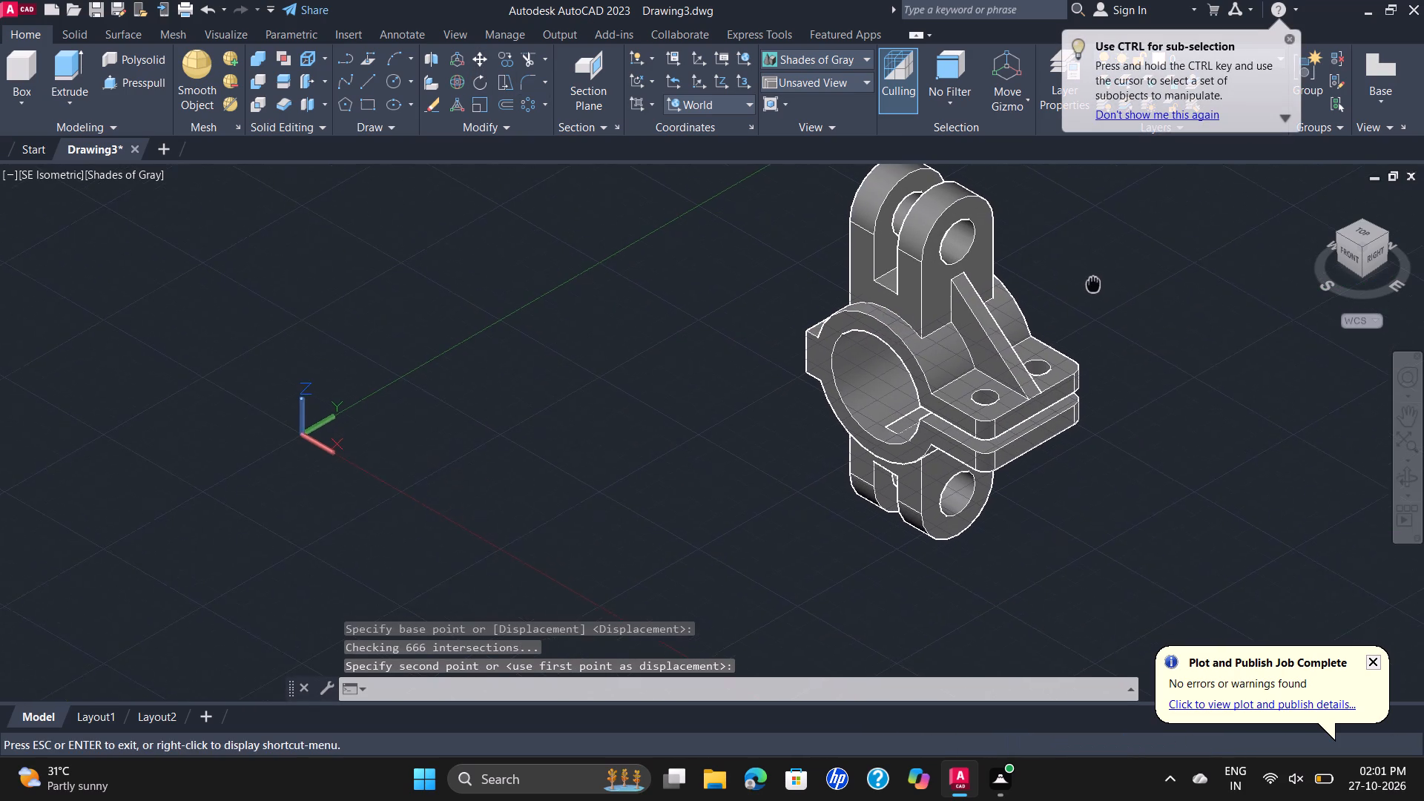
middle_drag(1091, 281, 1086, 281)
scroll(911, 429, up, 2)
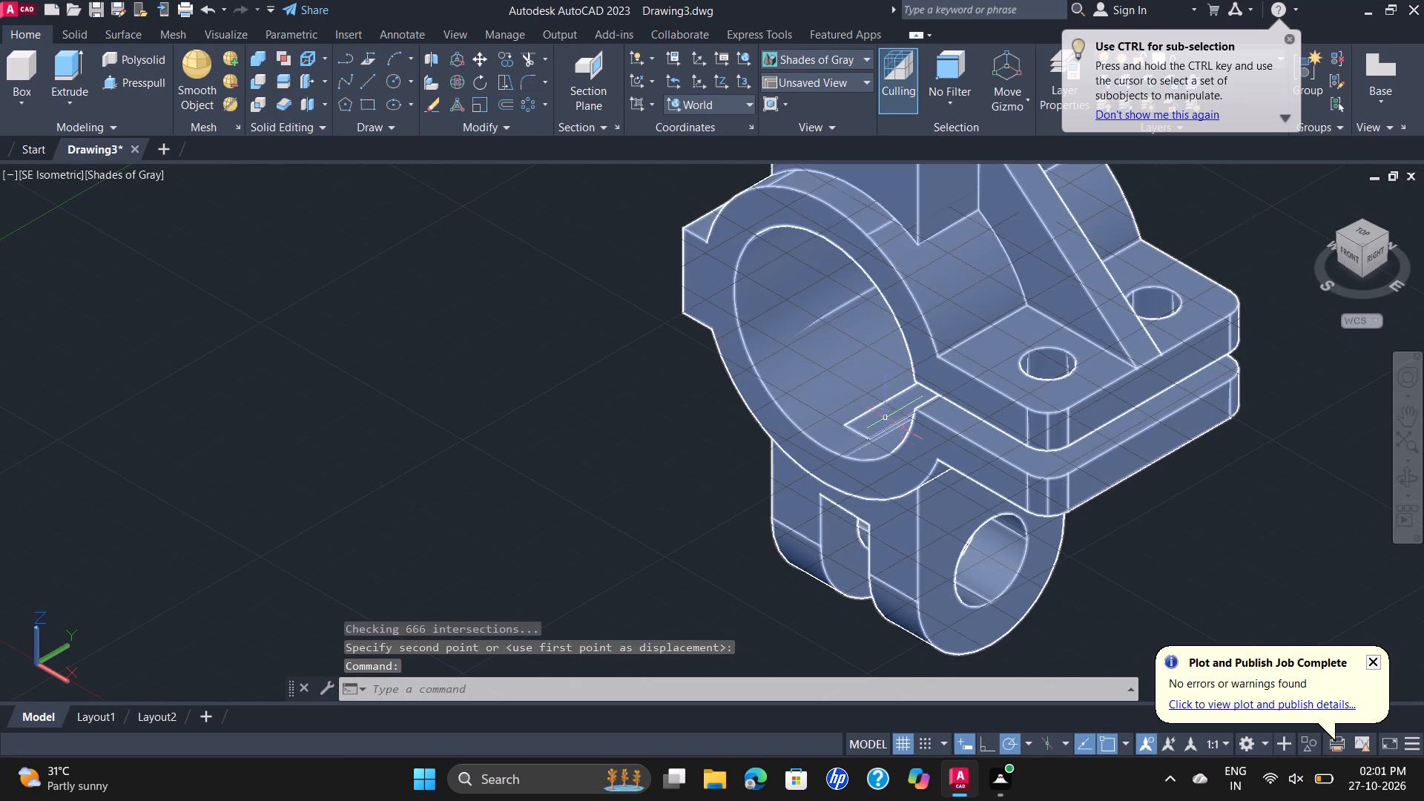
scroll(863, 433, up, 2)
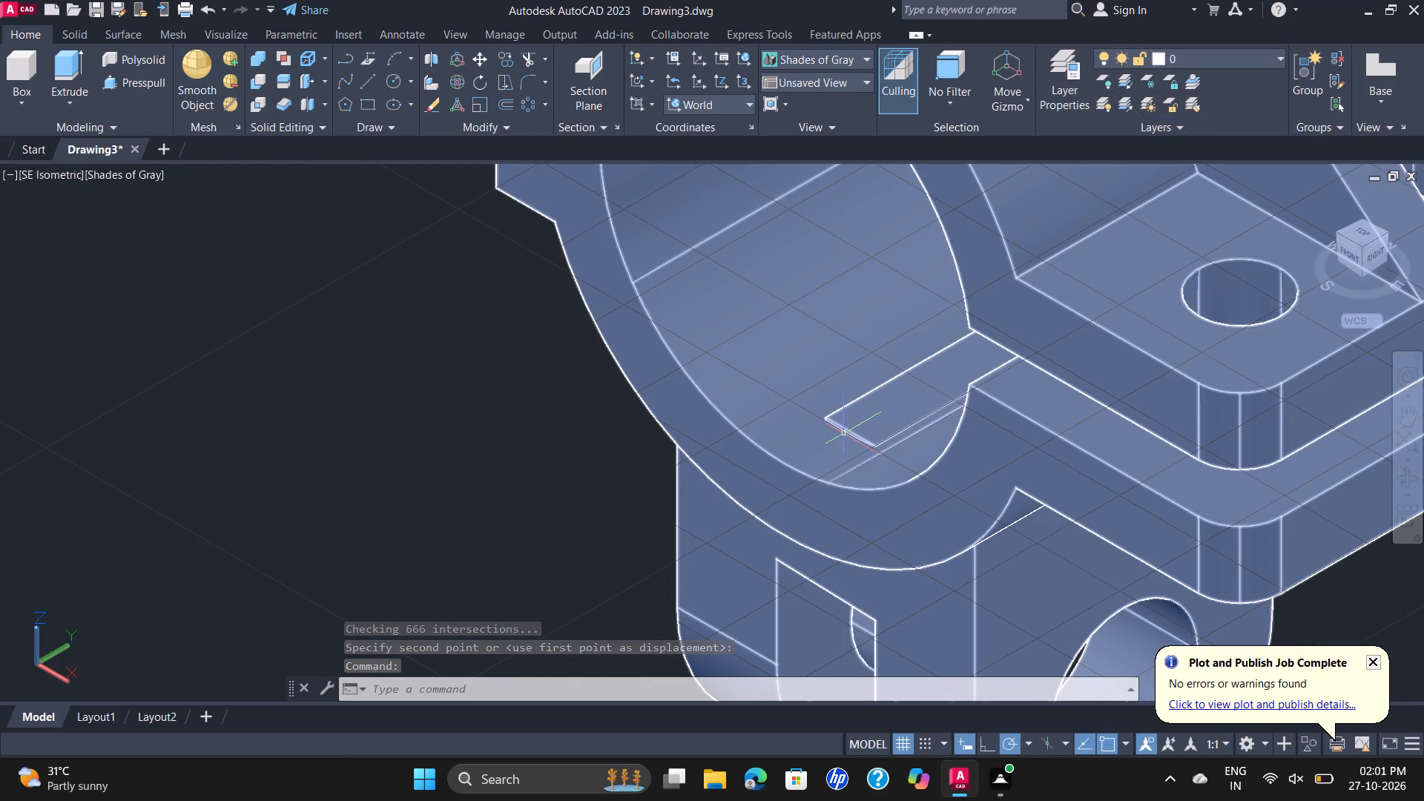
scroll(843, 436, up, 5)
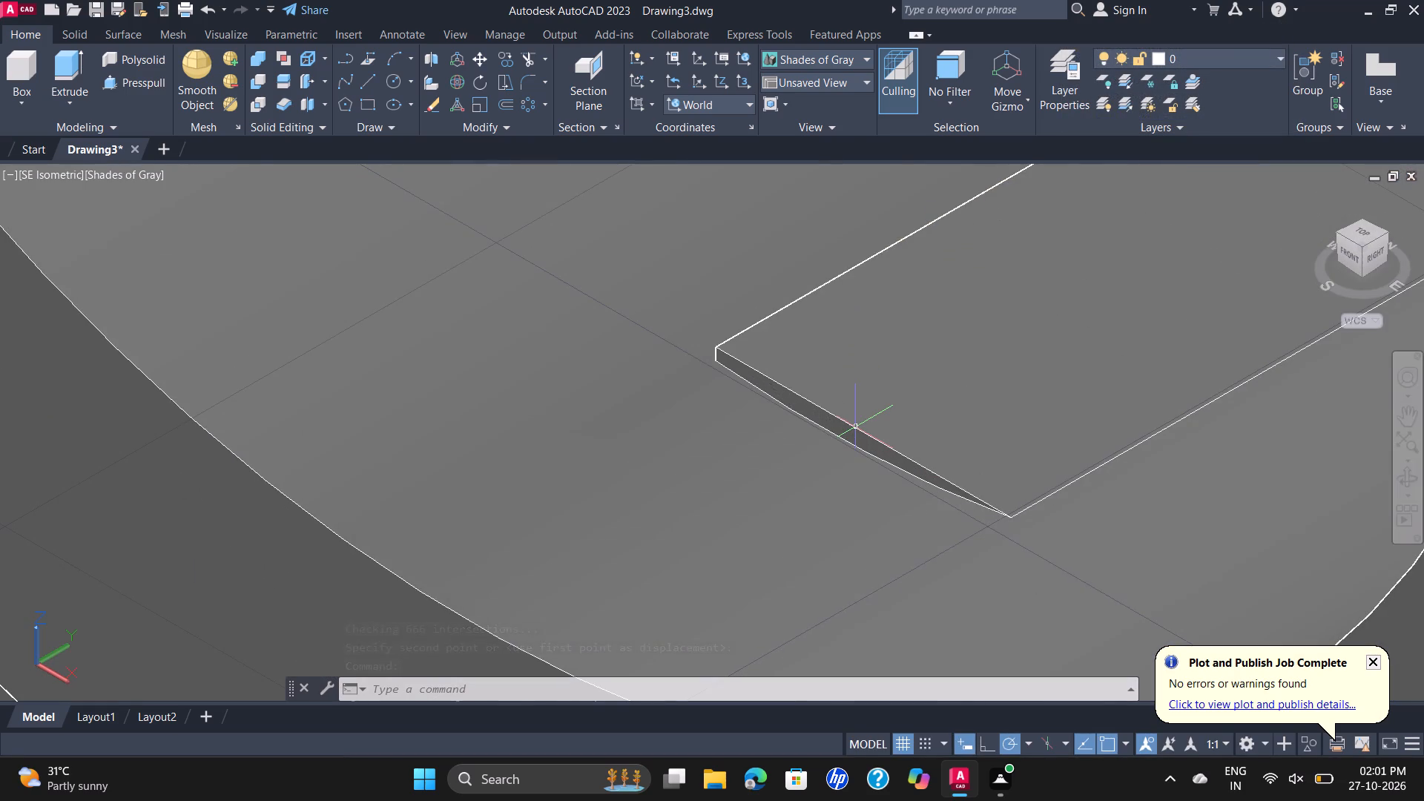
scroll(856, 427, down, 3)
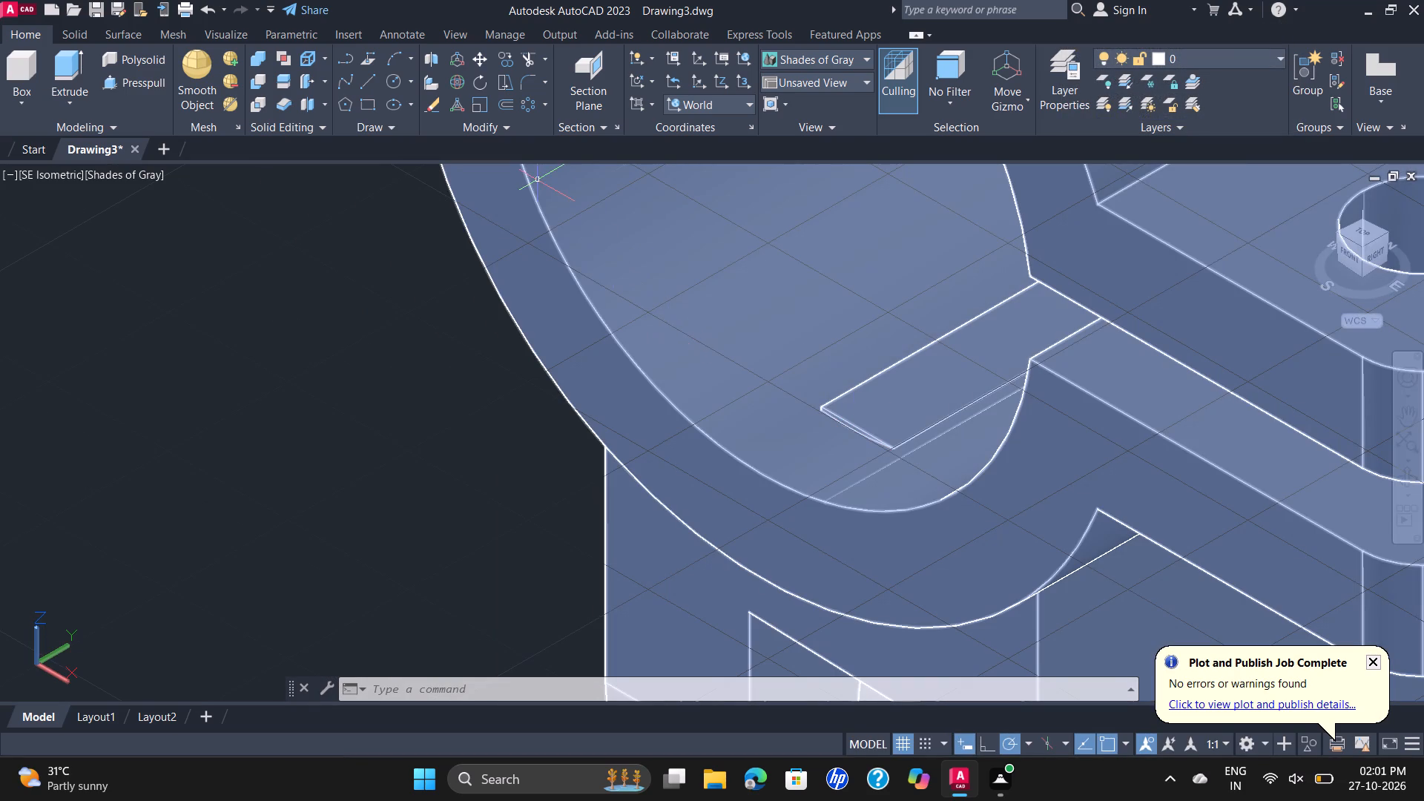
scroll(680, 270, down, 2)
middle_drag(788, 316, 762, 377)
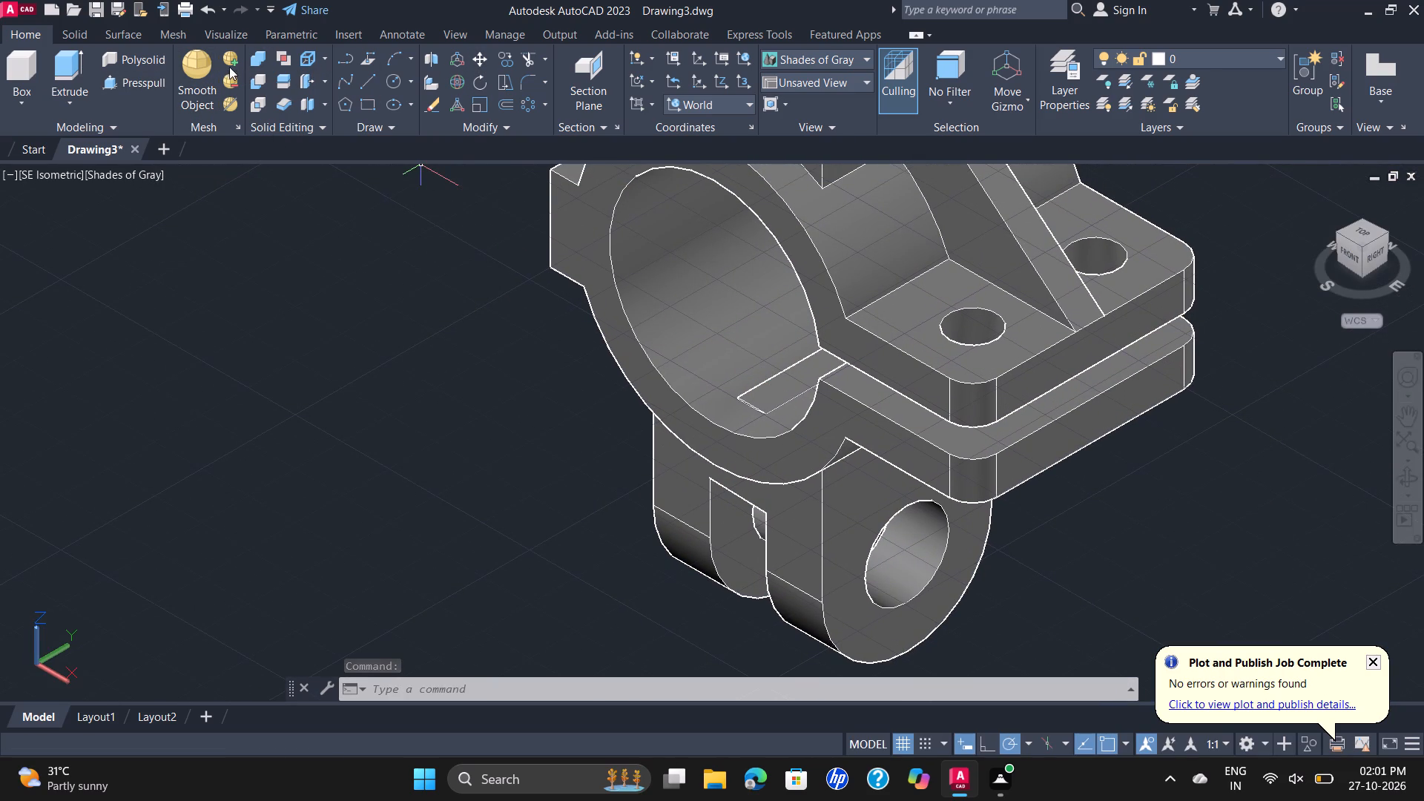
click(166, 79)
scroll(732, 435, up, 3)
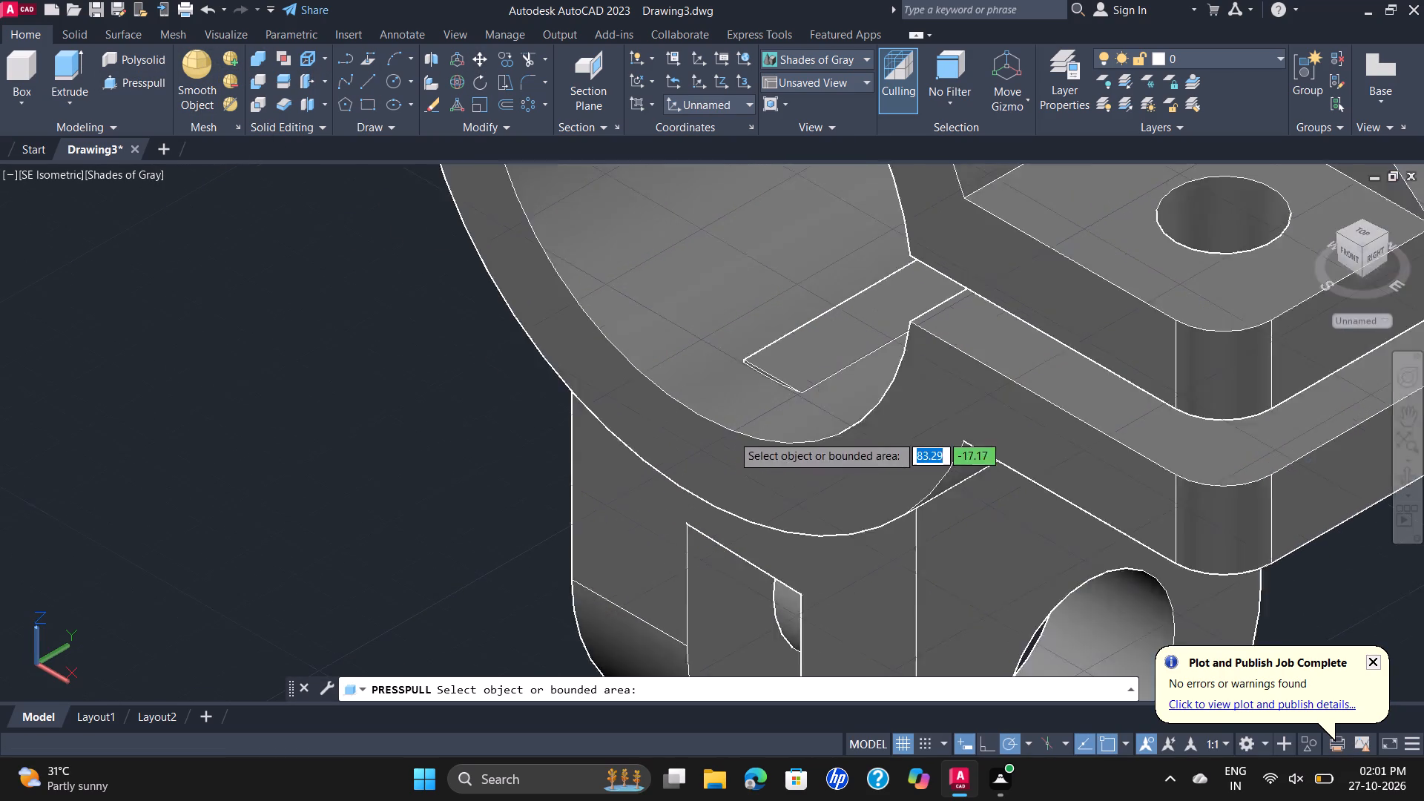
scroll(773, 341, up, 3)
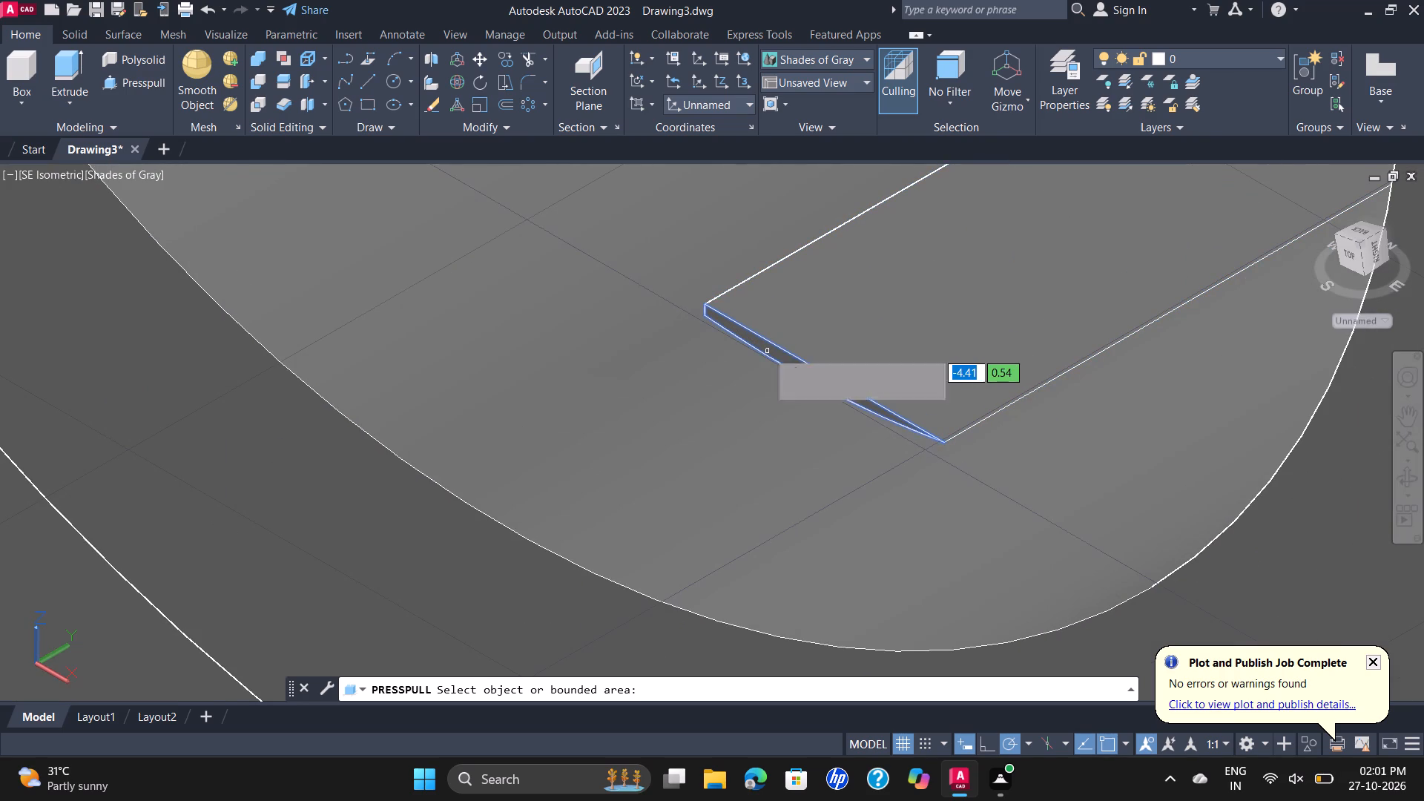
click(768, 352)
scroll(1124, 188, down, 2)
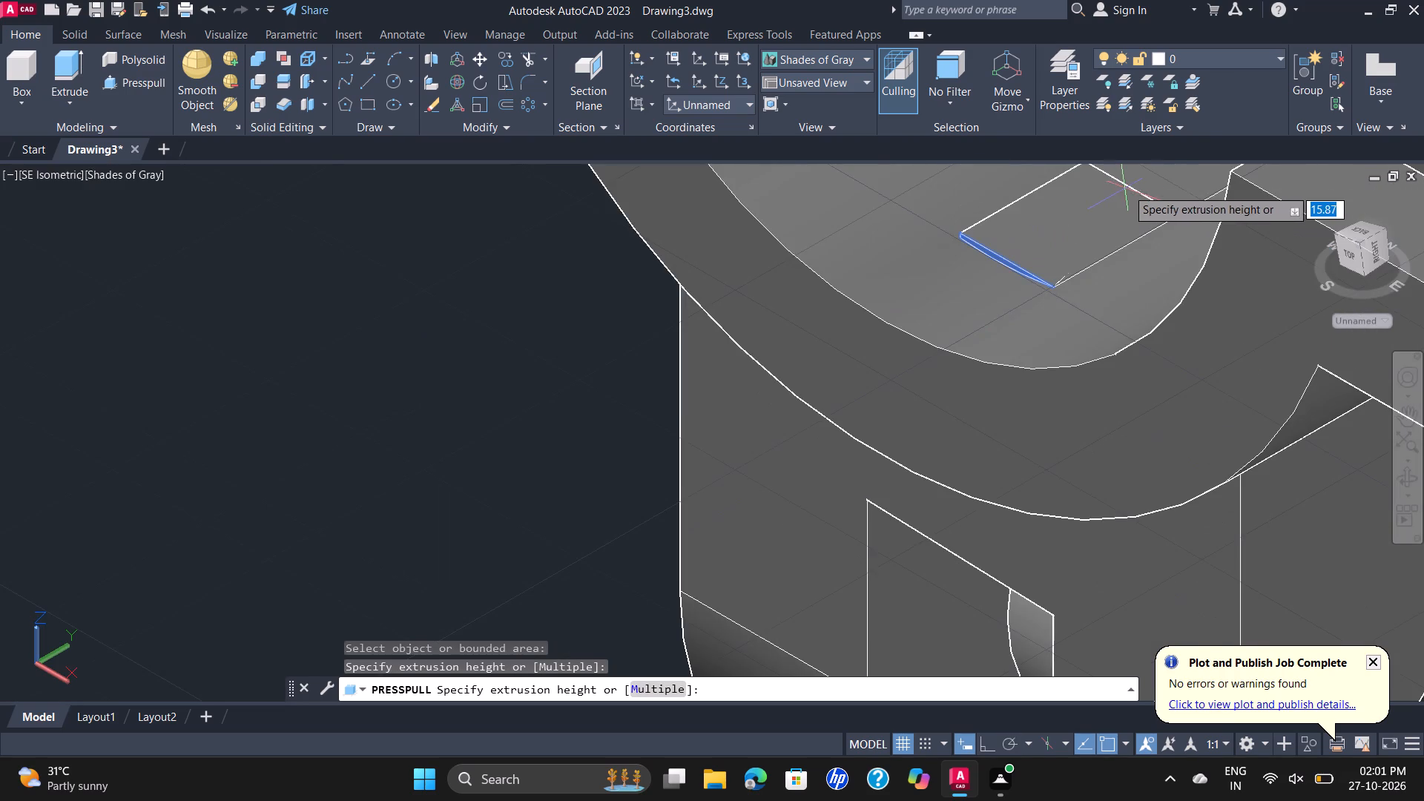
scroll(1162, 176, down, 1)
middle_drag(1169, 174, 529, 366)
scroll(529, 366, down, 1)
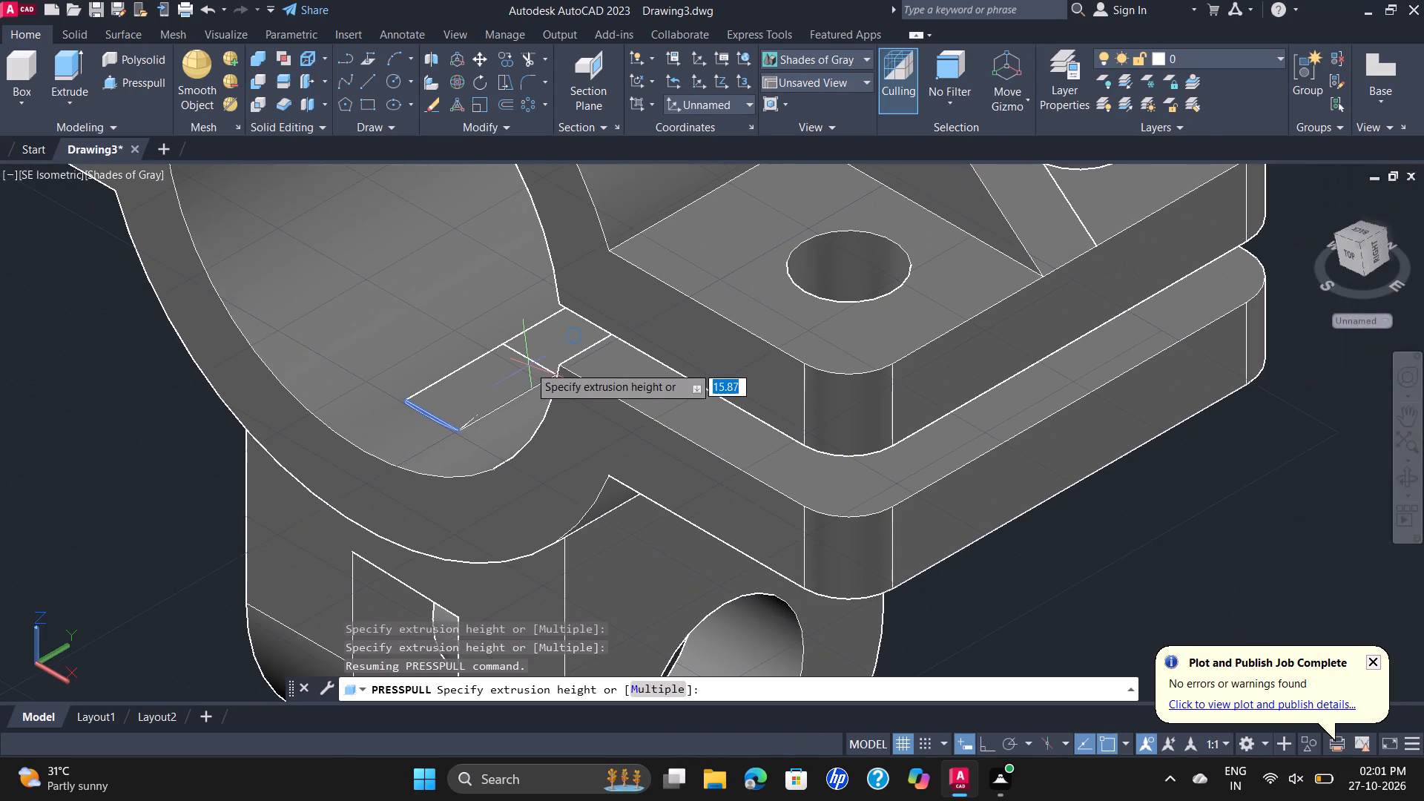
scroll(530, 362, down, 2)
click(942, 237)
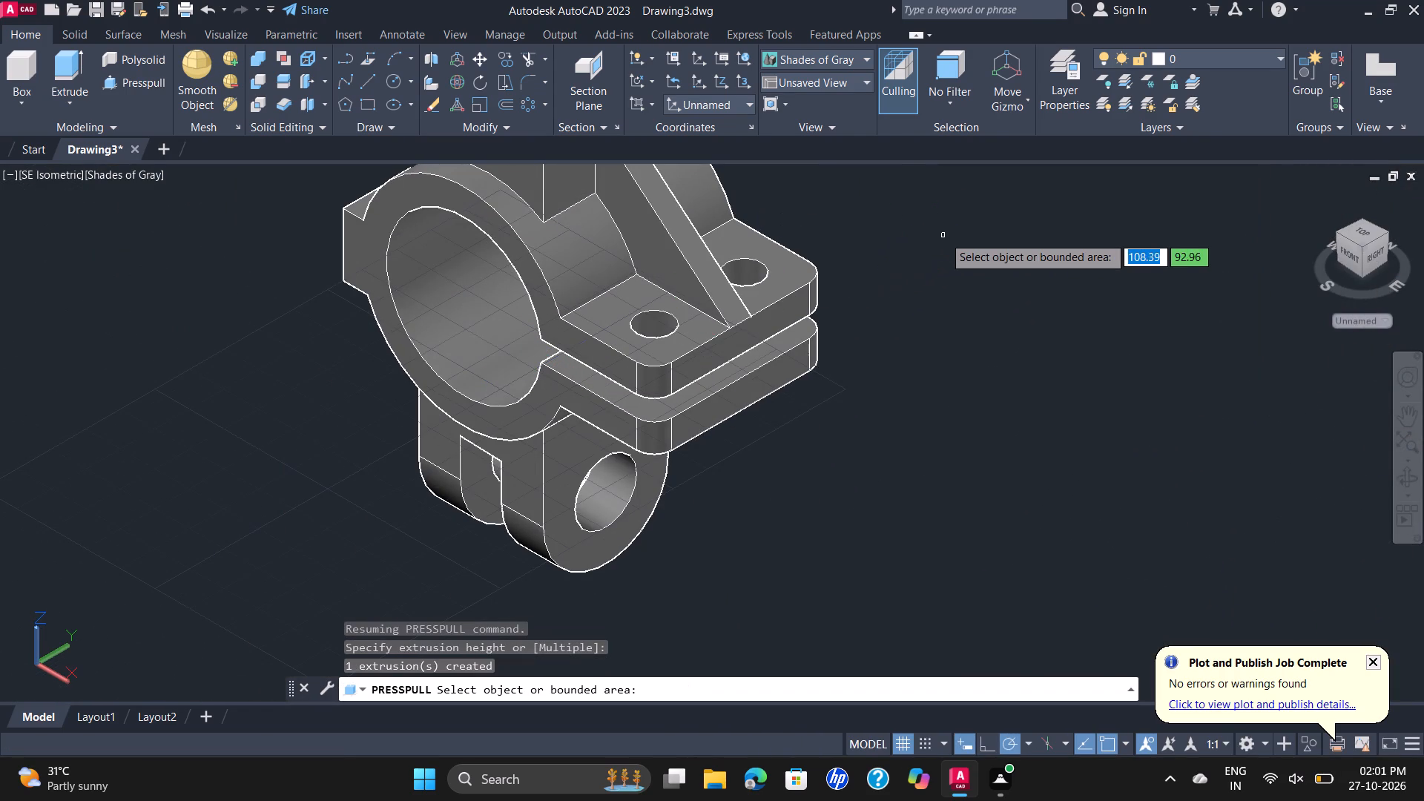
Examine the clamp from the front and below, checking the upper inside of the bore for leftover material.
shift+middle_drag(943, 235, 998, 142)
shift+scroll(952, 224, down, 1)
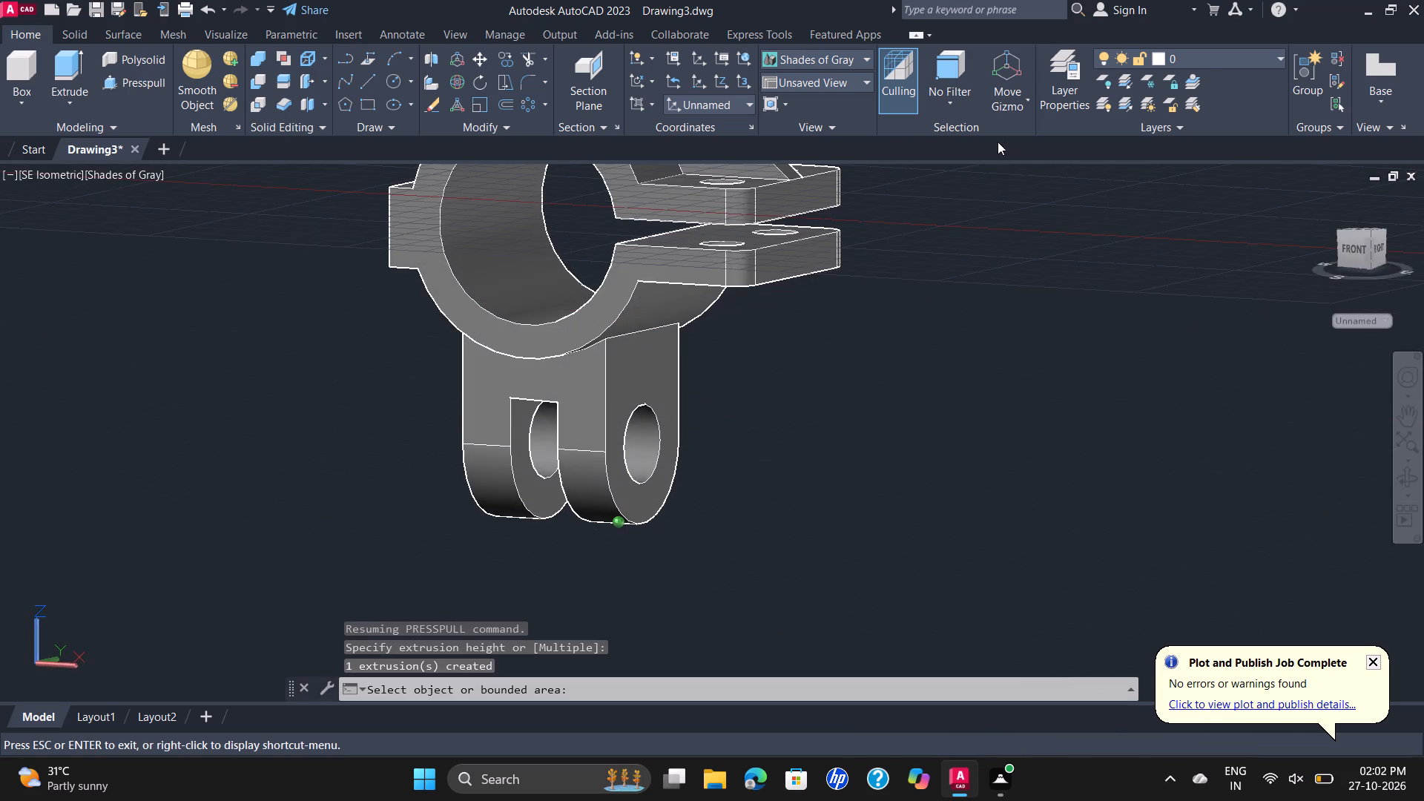
shift+middle_drag(998, 142, 1060, 206)
scroll(802, 351, down, 2)
middle_drag(814, 352, 823, 351)
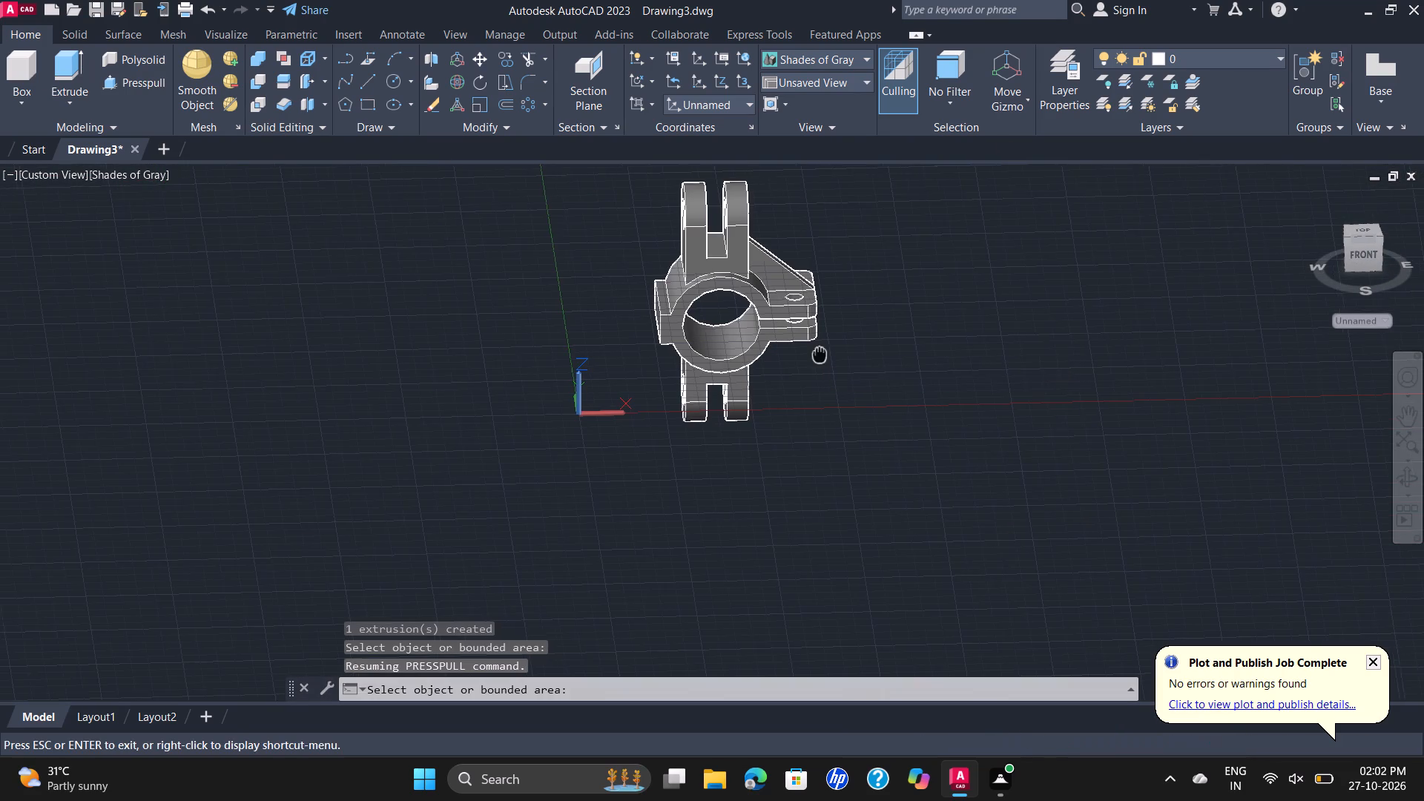
middle_drag(823, 351, 834, 293)
middle_drag(824, 295, 780, 476)
middle_drag(802, 360, 802, 360)
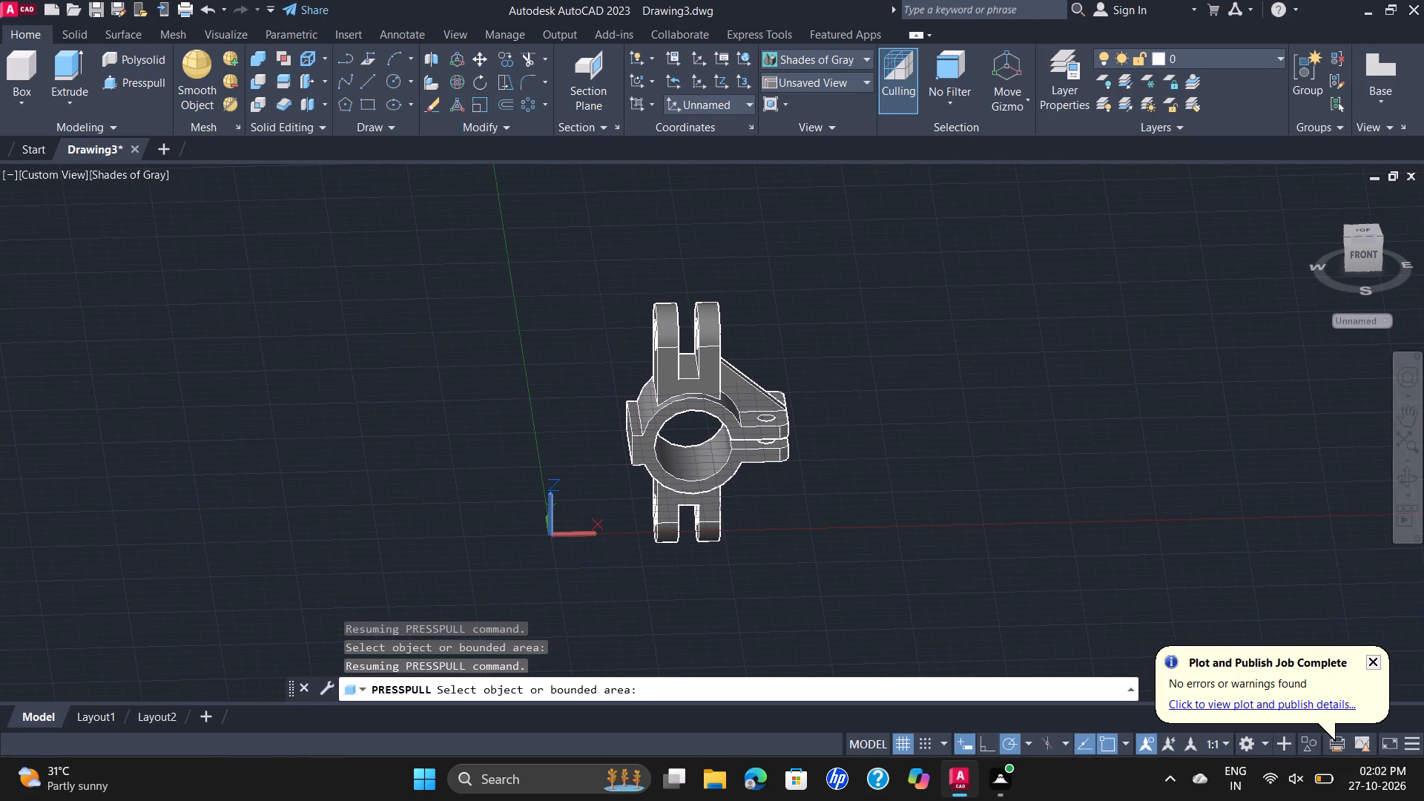
middle_drag(802, 360, 816, 325)
shift+middle_drag(887, 313, 890, 214)
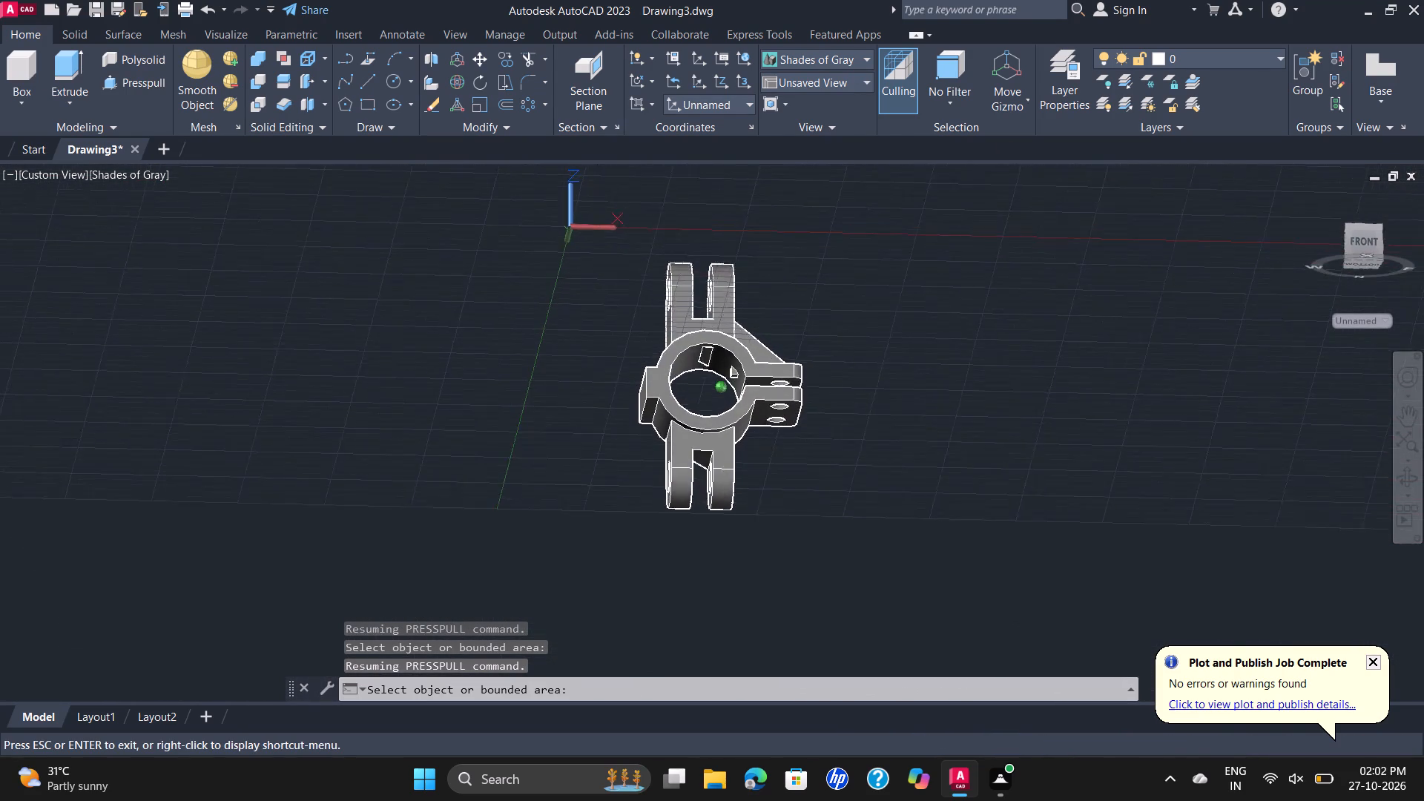
shift+middle_drag(890, 214, 891, 211)
scroll(654, 368, up, 3)
scroll(791, 383, up, 4)
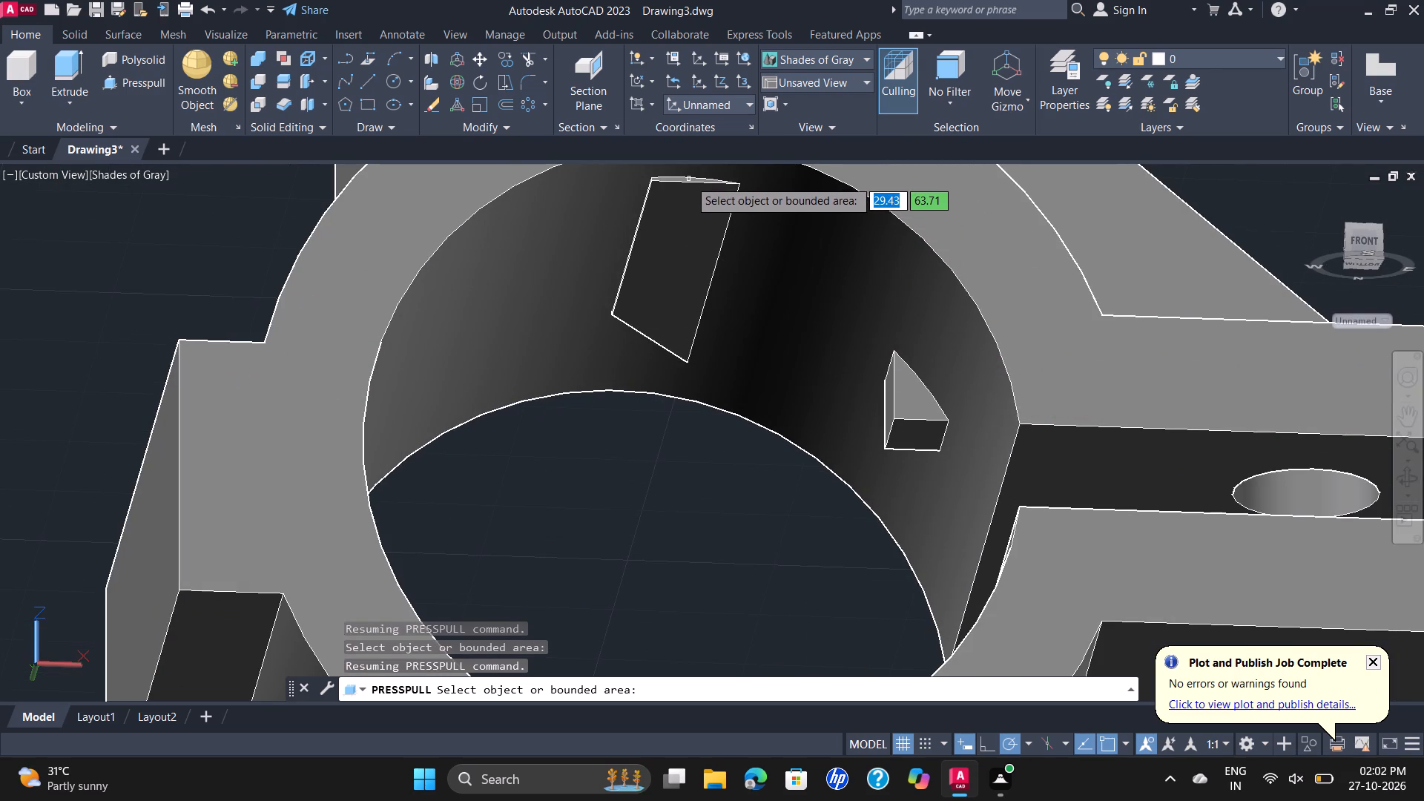
scroll(690, 183, up, 2)
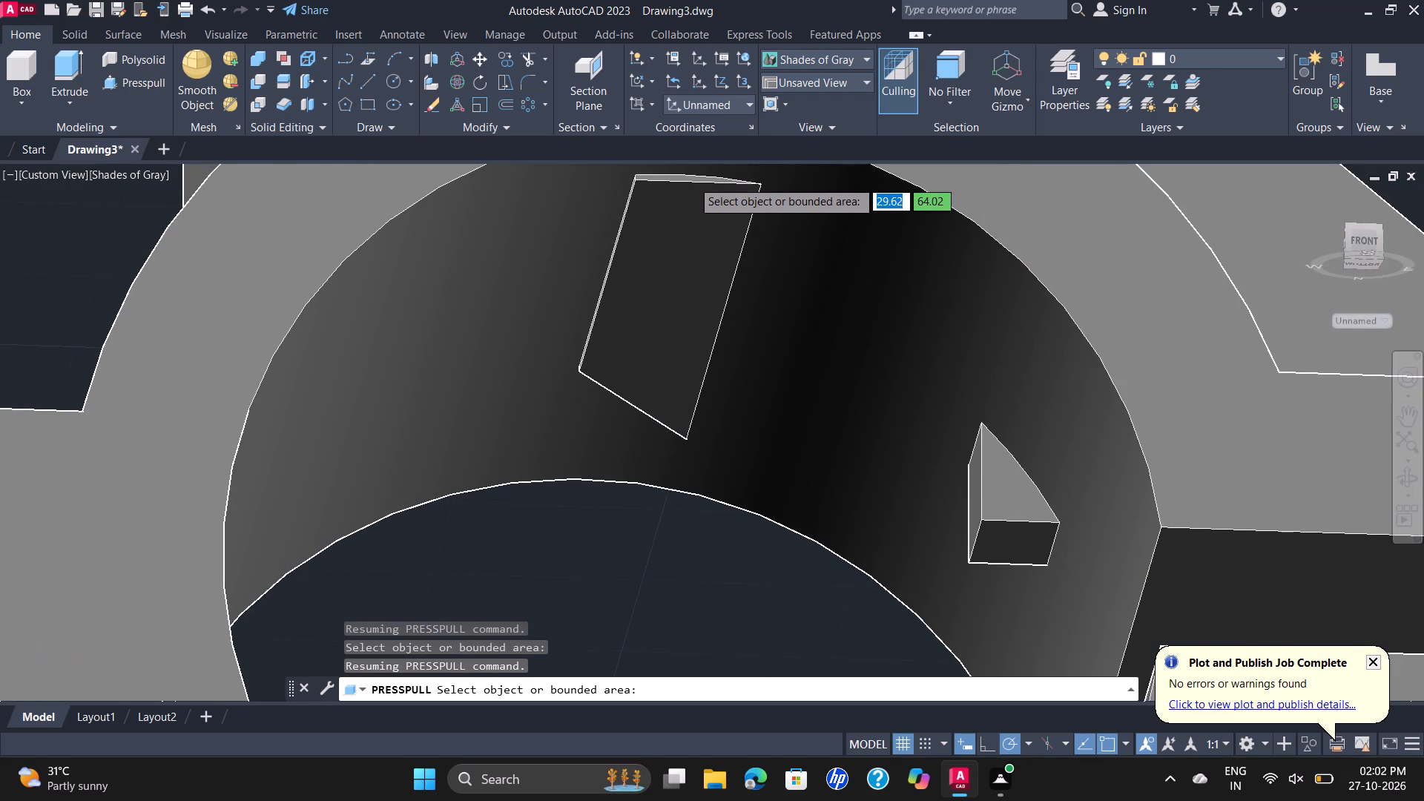
scroll(692, 180, up, 3)
scroll(692, 179, down, 2)
middle_drag(692, 179, 691, 202)
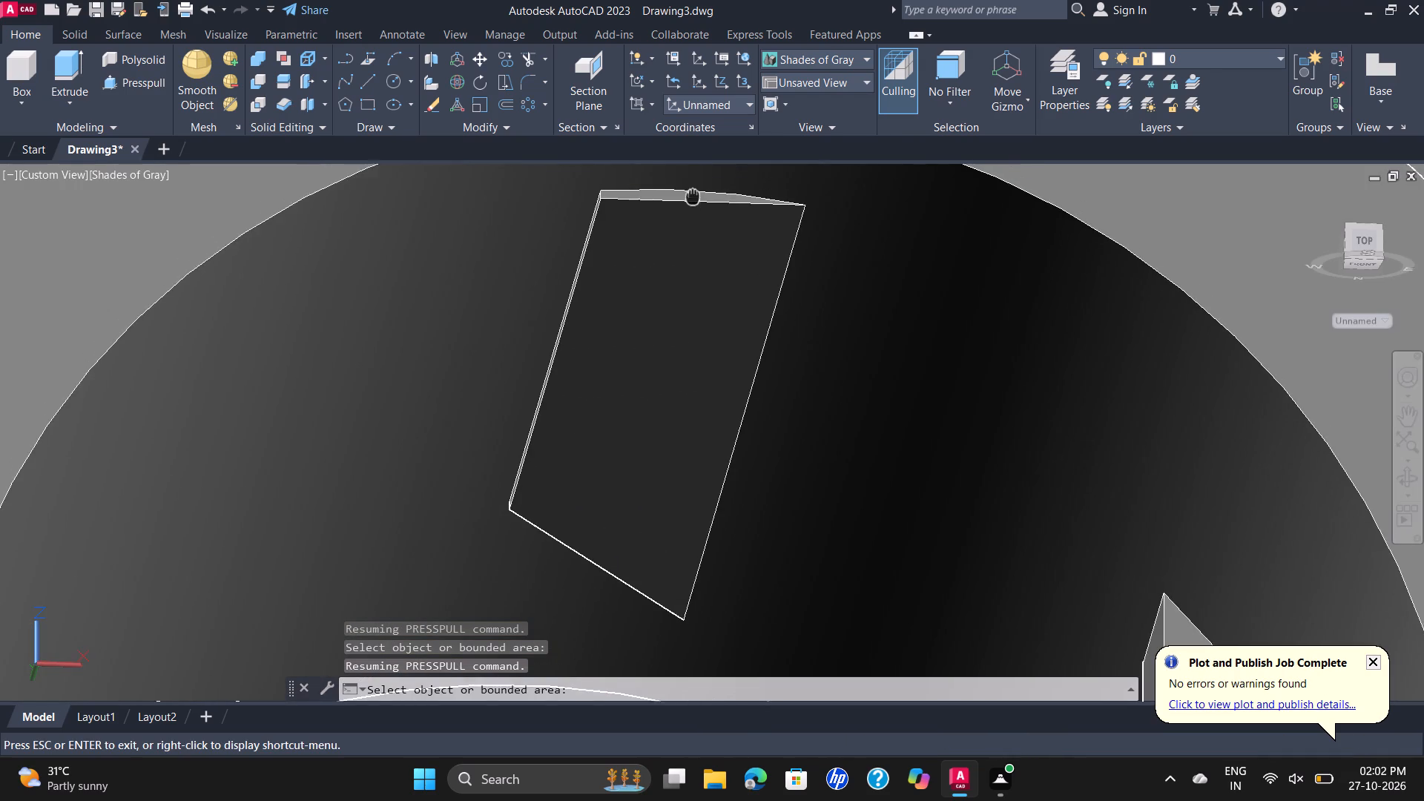
middle_drag(691, 202, 681, 300)
shift+middle_drag(715, 255, 709, 291)
Presspull the triangular end face of the rib corner protruding into the bore through its thickness to remove it.
shift+scroll(715, 255, down, 1)
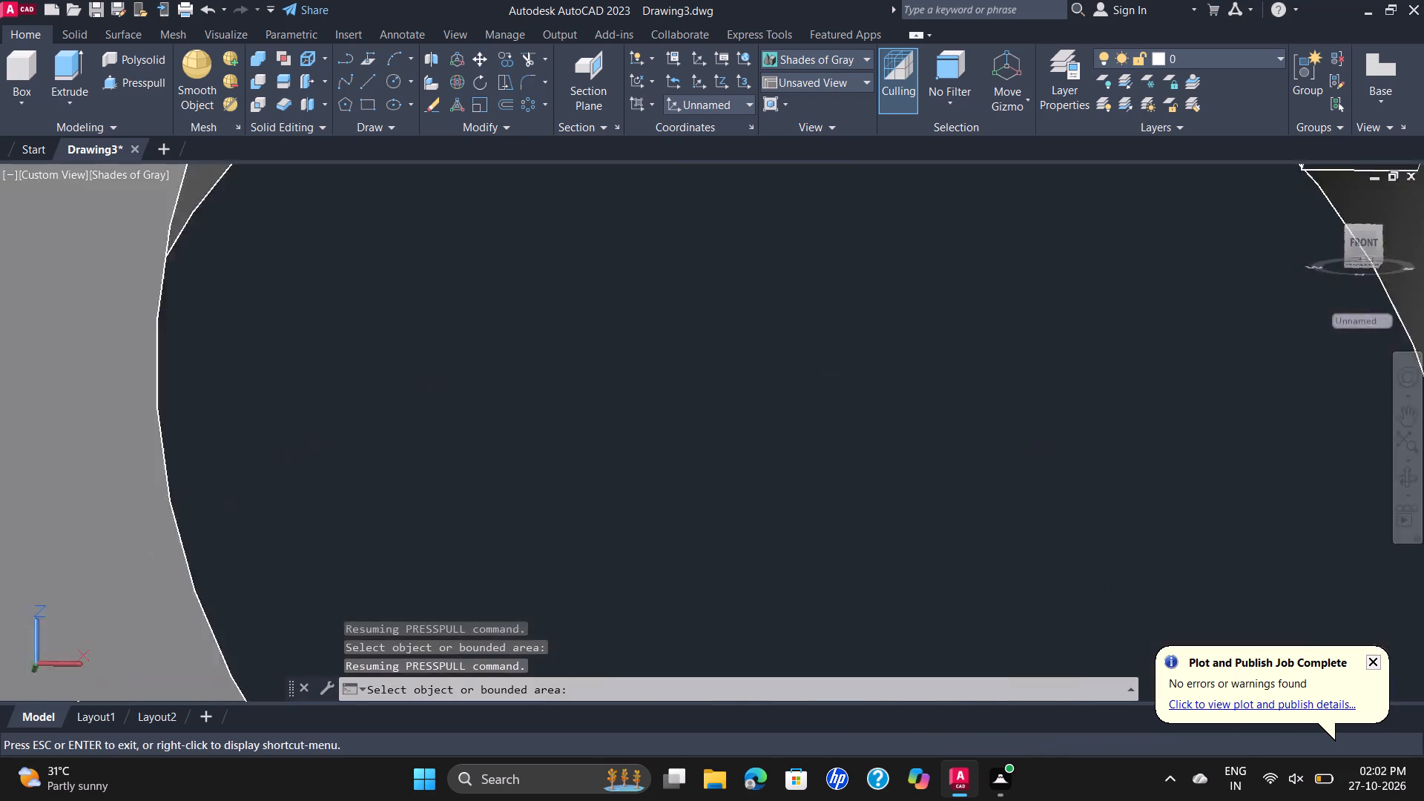
shift+middle_drag(709, 291, 719, 309)
scroll(720, 263, down, 4)
middle_drag(720, 226, 713, 434)
scroll(699, 283, up, 1)
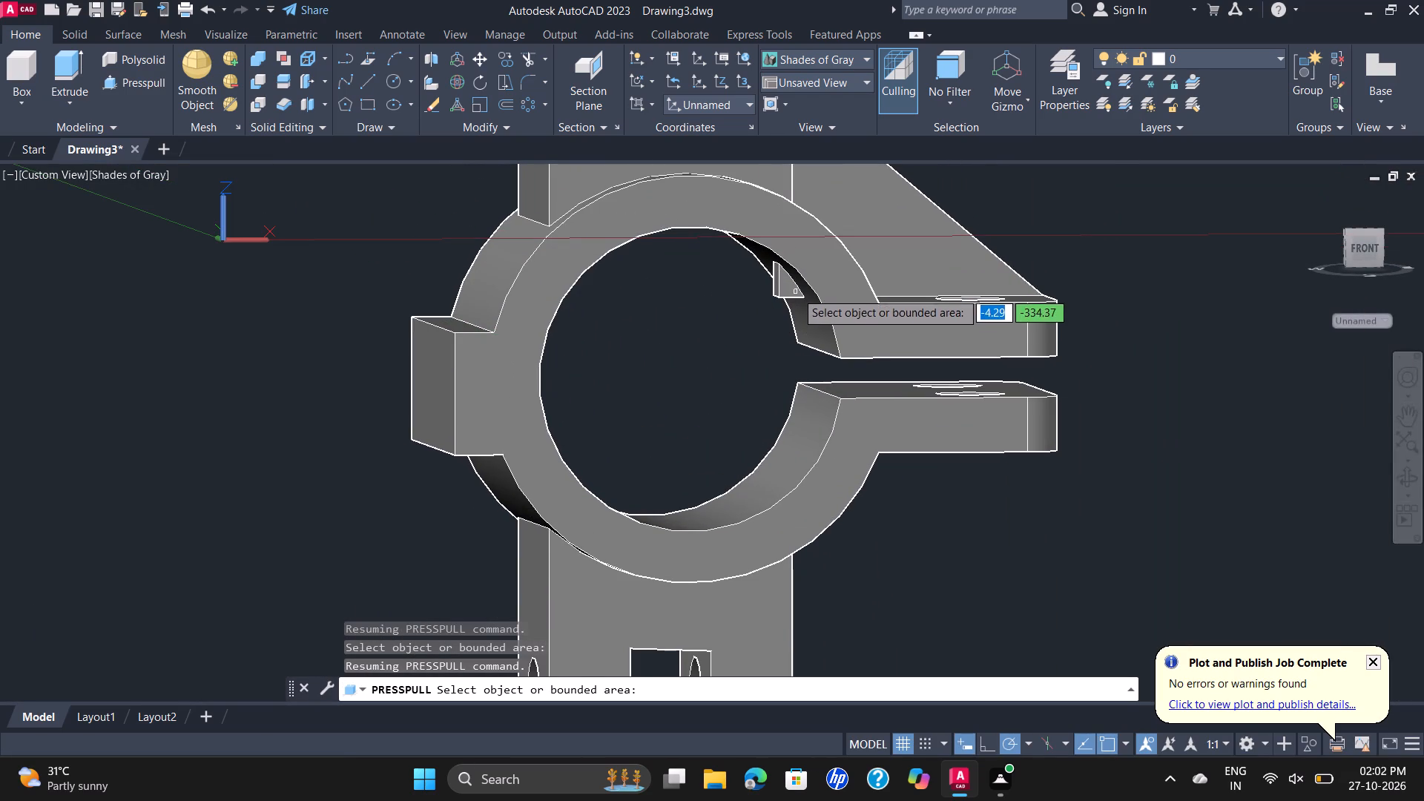
scroll(786, 289, up, 4)
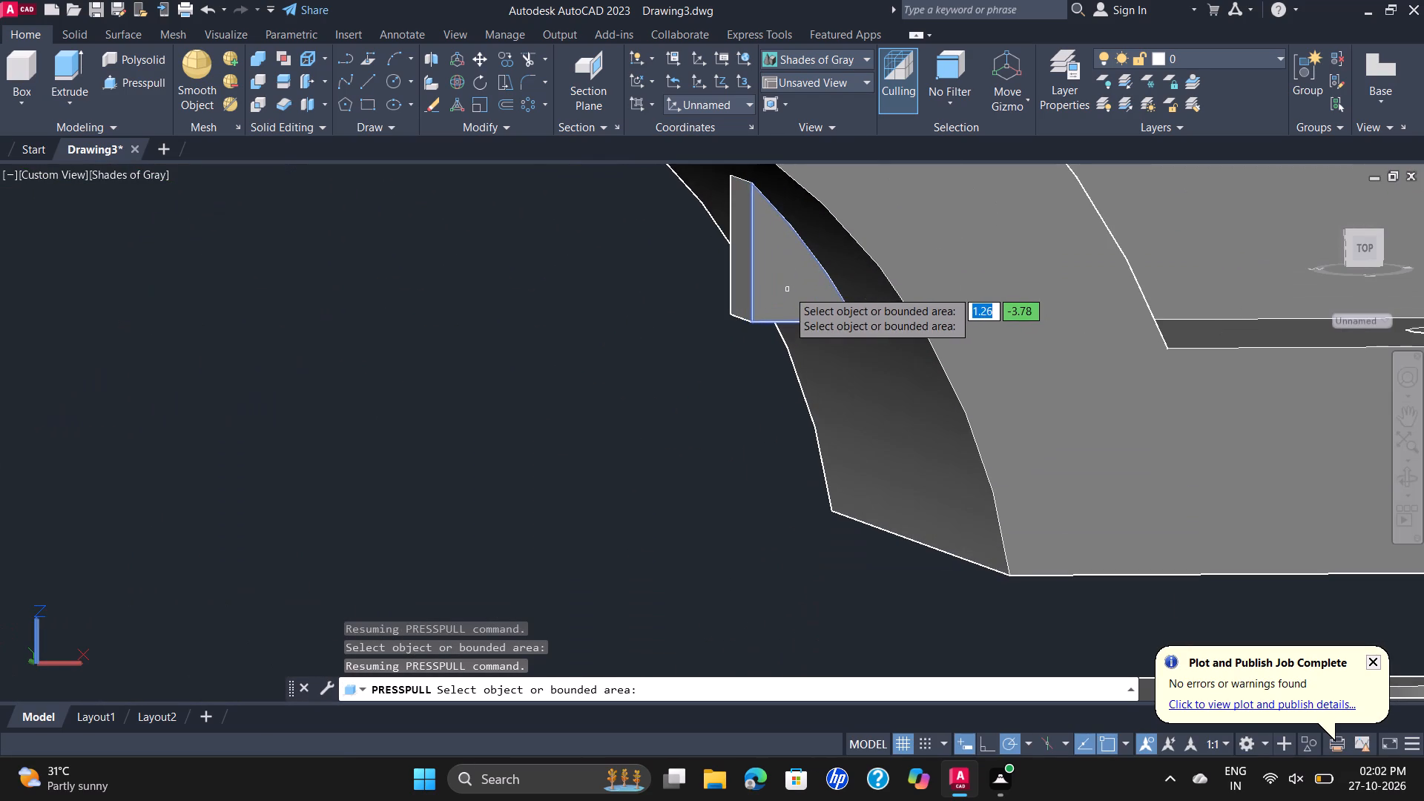
click(788, 290)
click(604, 227)
scroll(650, 285, down, 2)
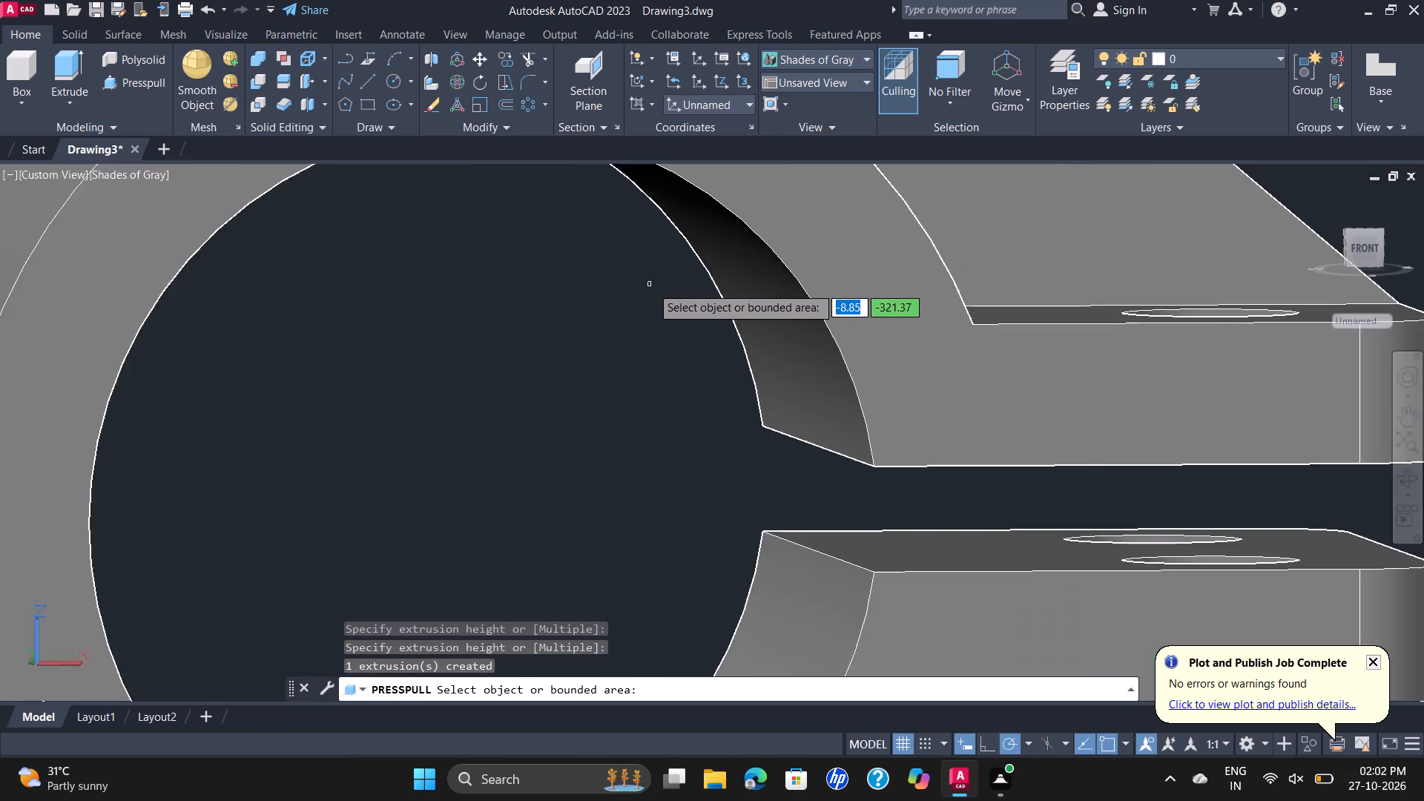
shift+middle_drag(610, 326, 619, 326)
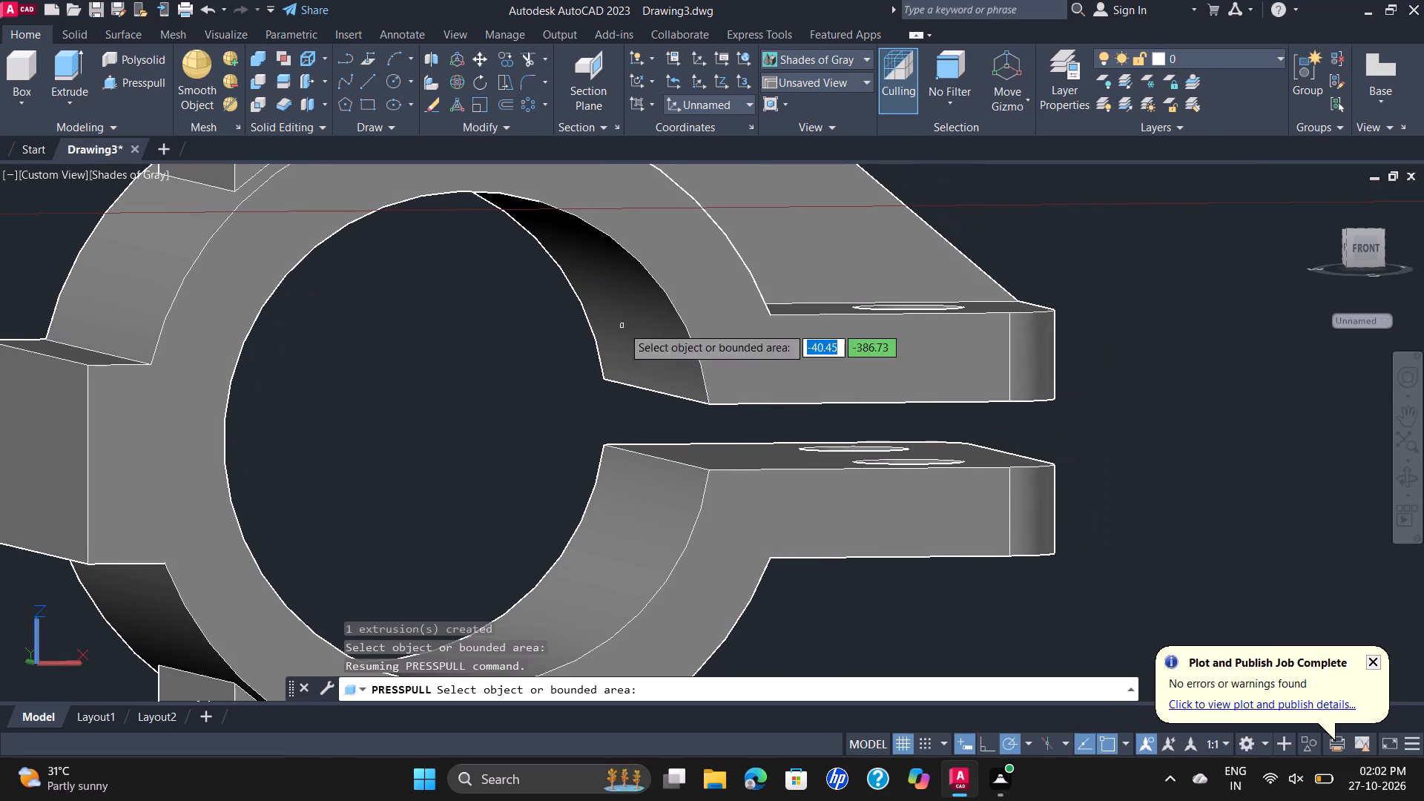
Presspull the thin curved end face of the strip protruding into the upper bore, removing its first portion along the bore.
shift+scroll(679, 358, down, 1)
shift+middle_drag(679, 358, 715, 294)
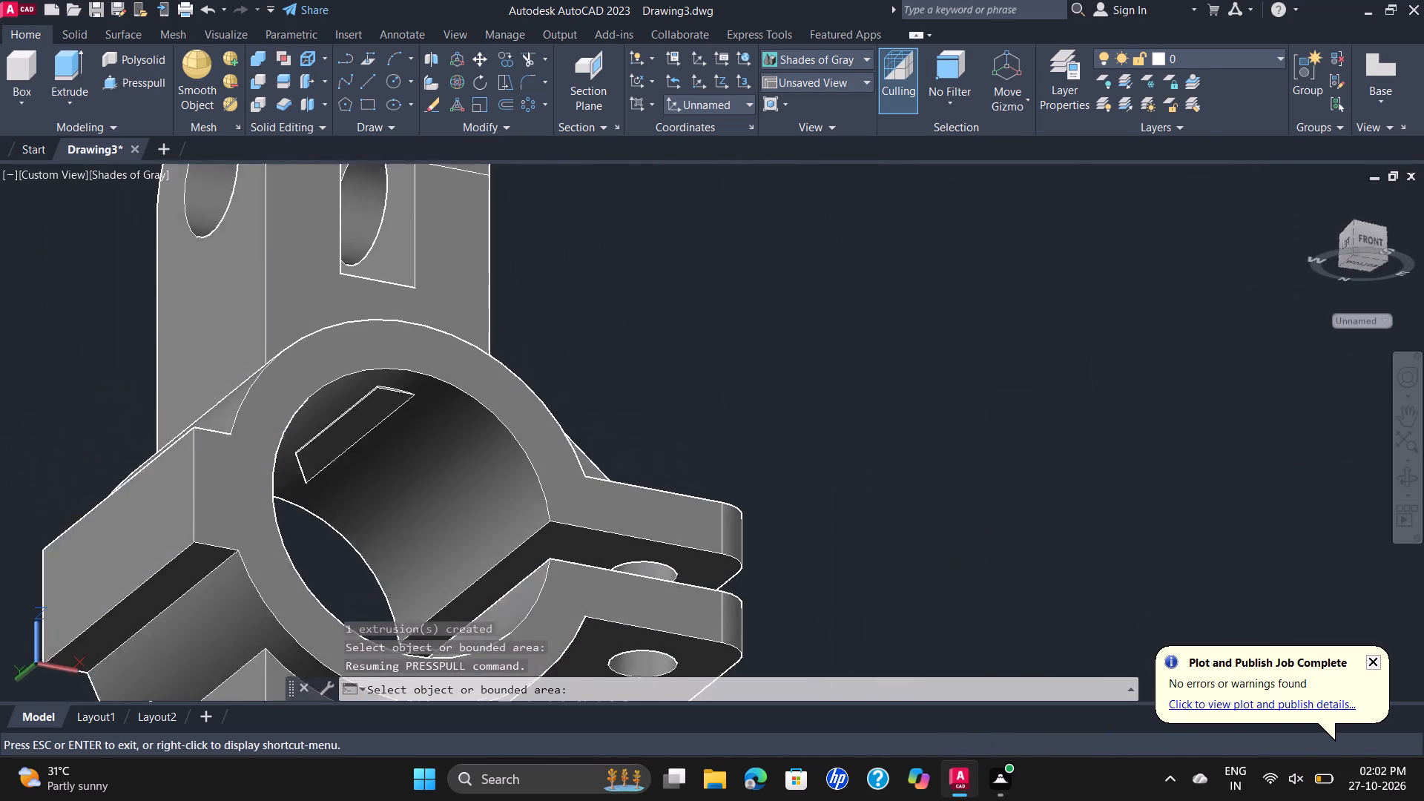
shift+middle_drag(715, 294, 711, 289)
scroll(426, 412, up, 4)
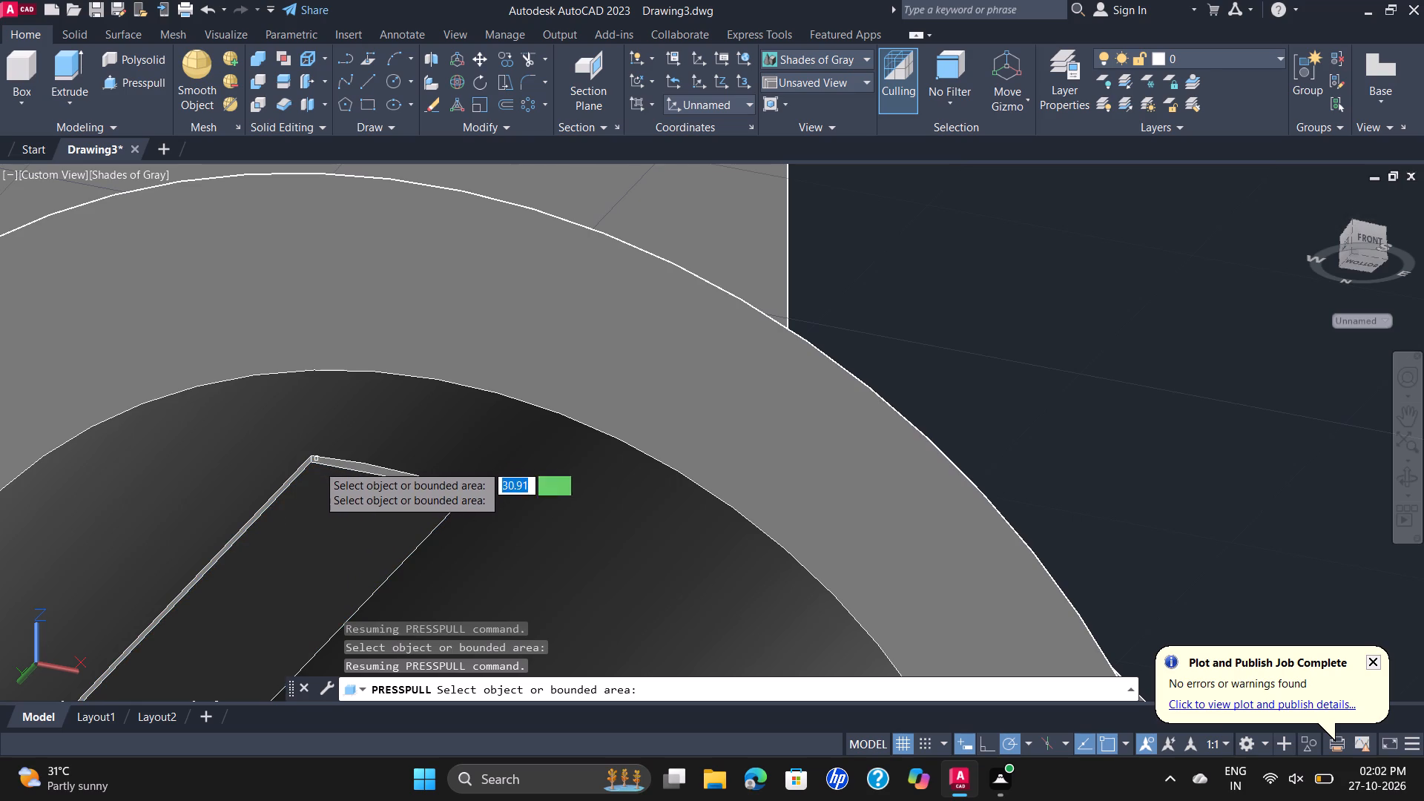
scroll(317, 462, up, 5)
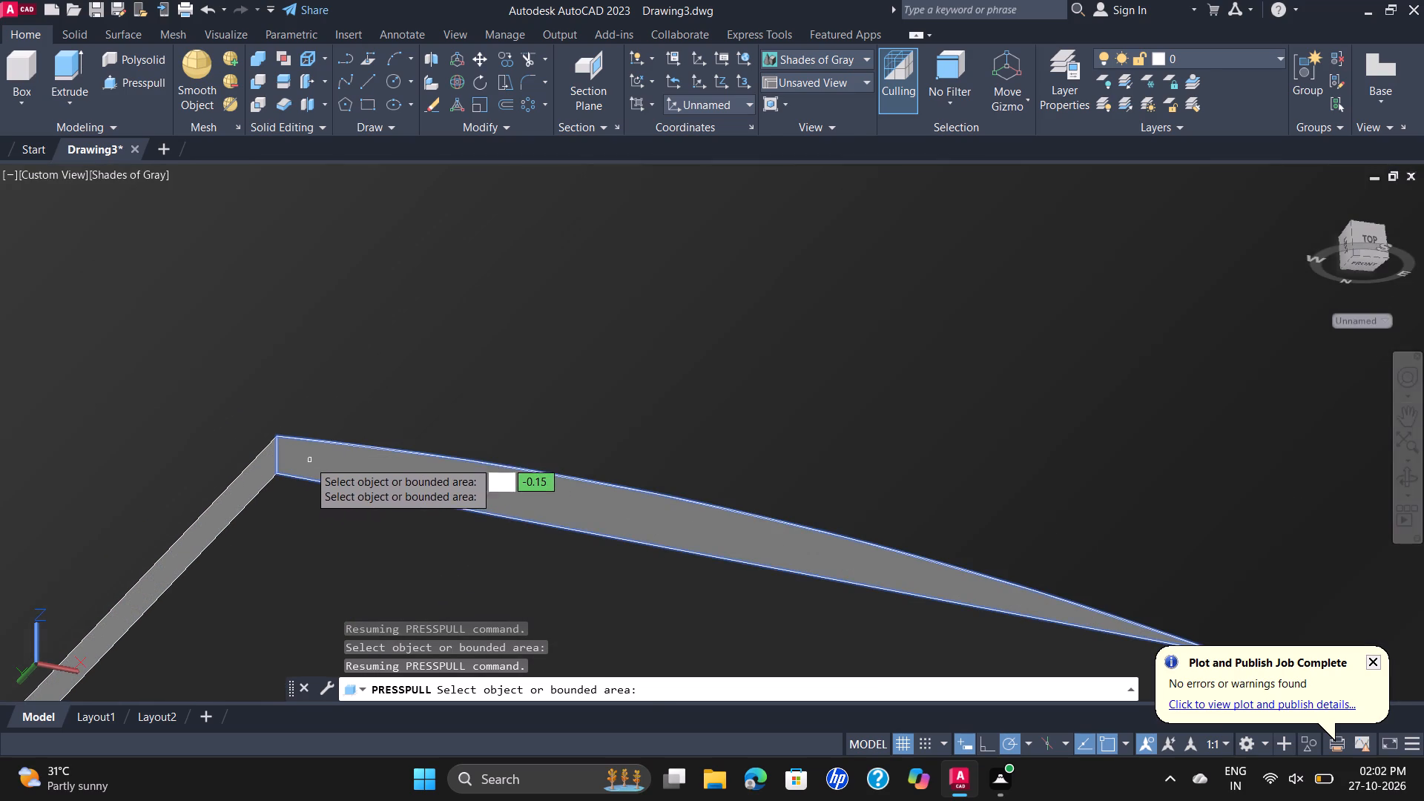
click(303, 460)
scroll(246, 533, down, 7)
scroll(199, 586, down, 3)
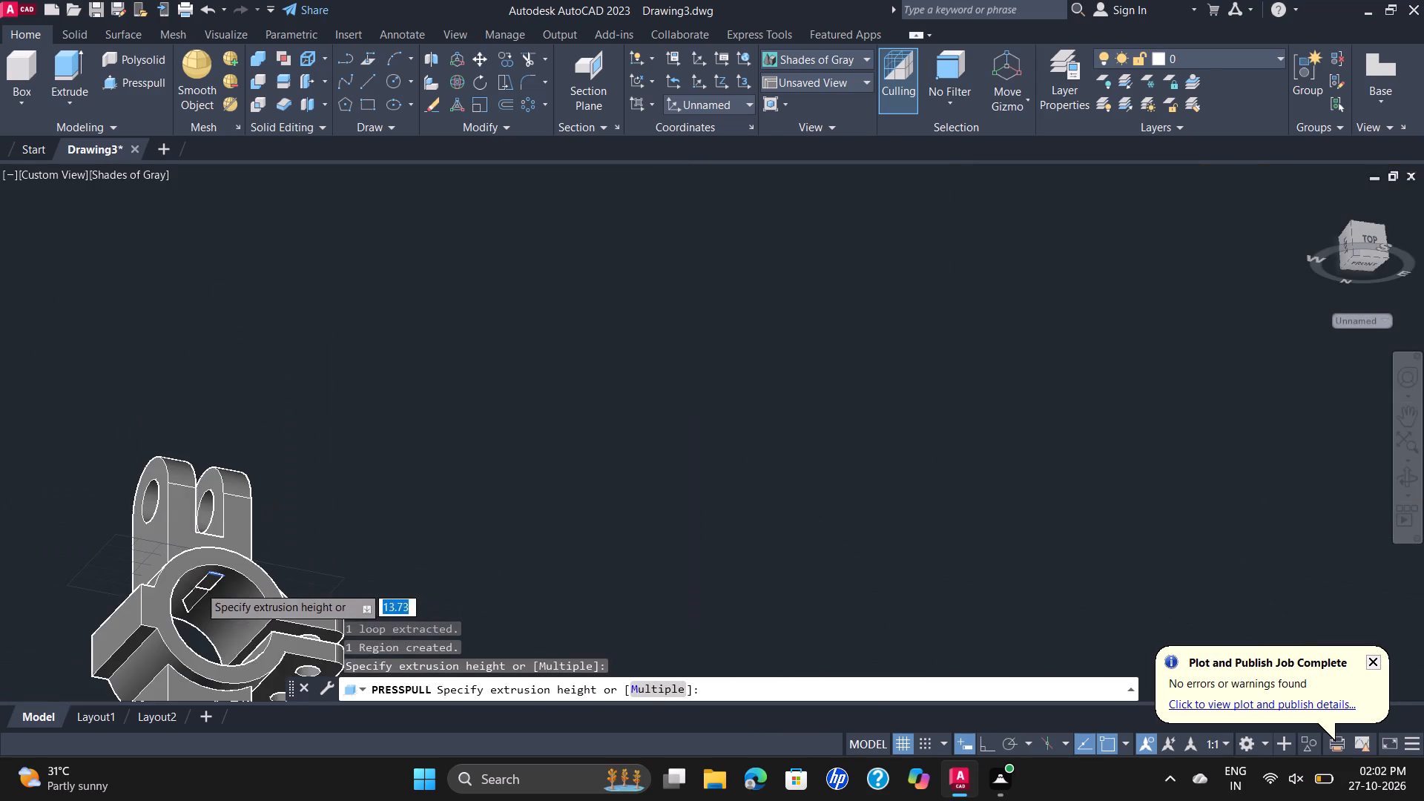
click(142, 667)
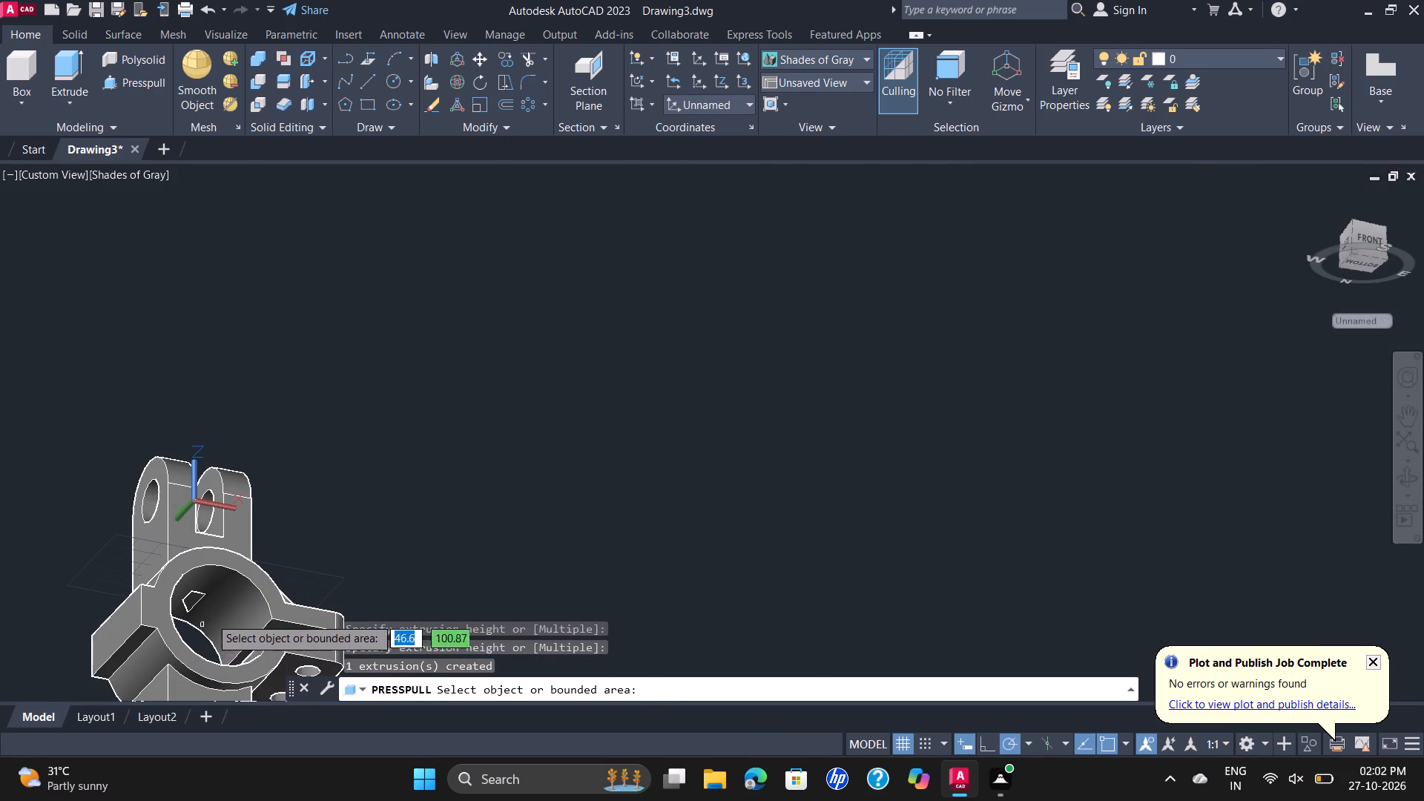
Presspull the new end face of the remaining strip inside the upper bore through its remaining length to remove it.
scroll(202, 596, up, 8)
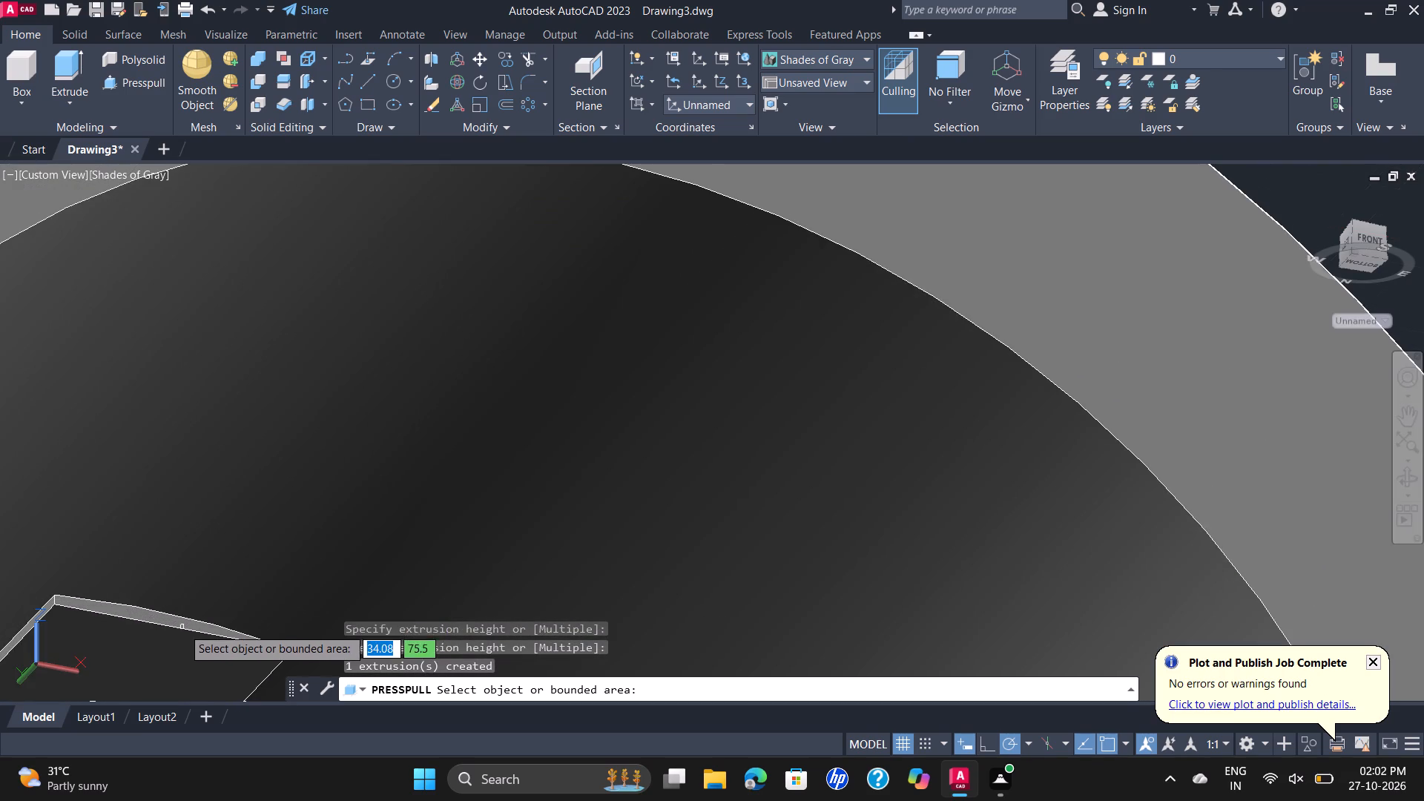
scroll(185, 630, up, 4)
click(177, 617)
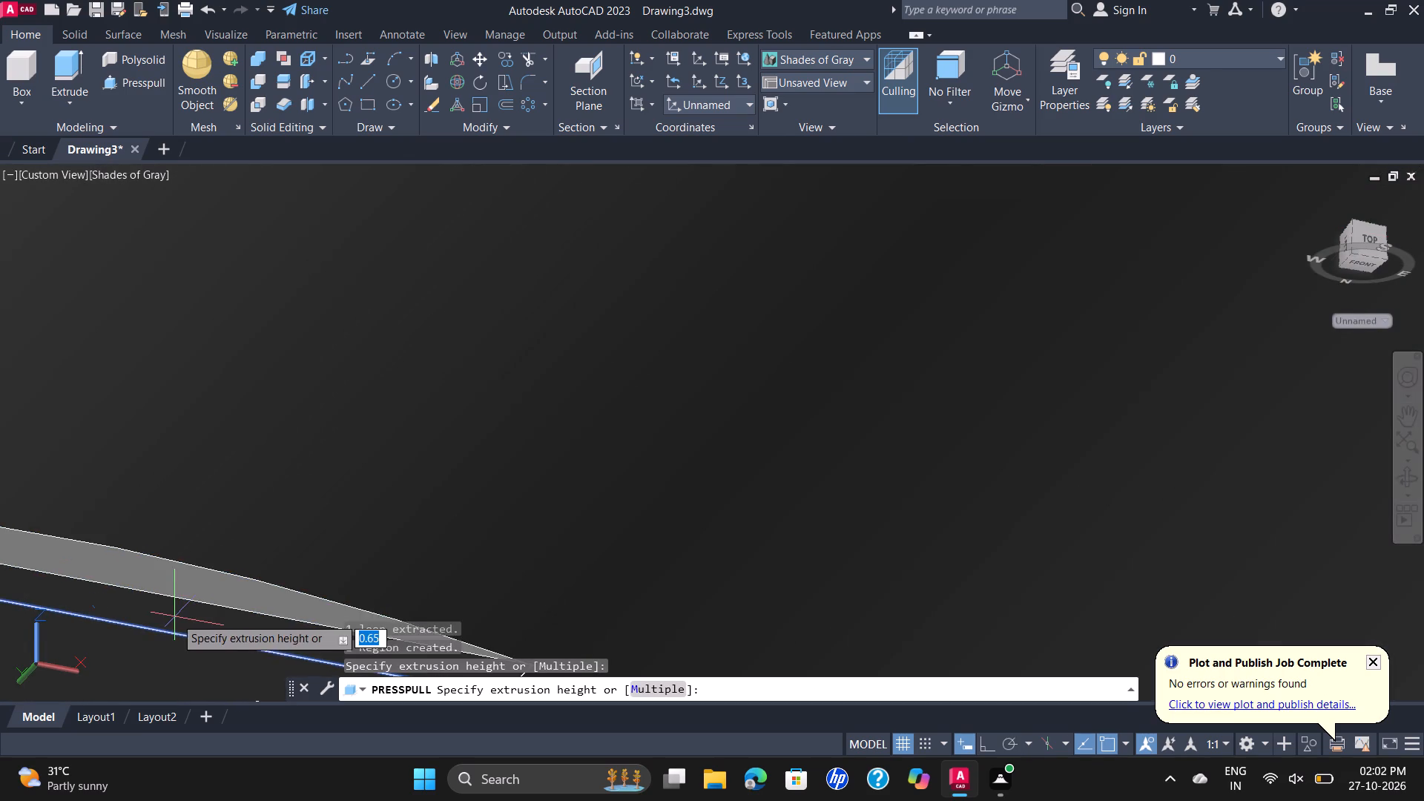
scroll(175, 617, down, 9)
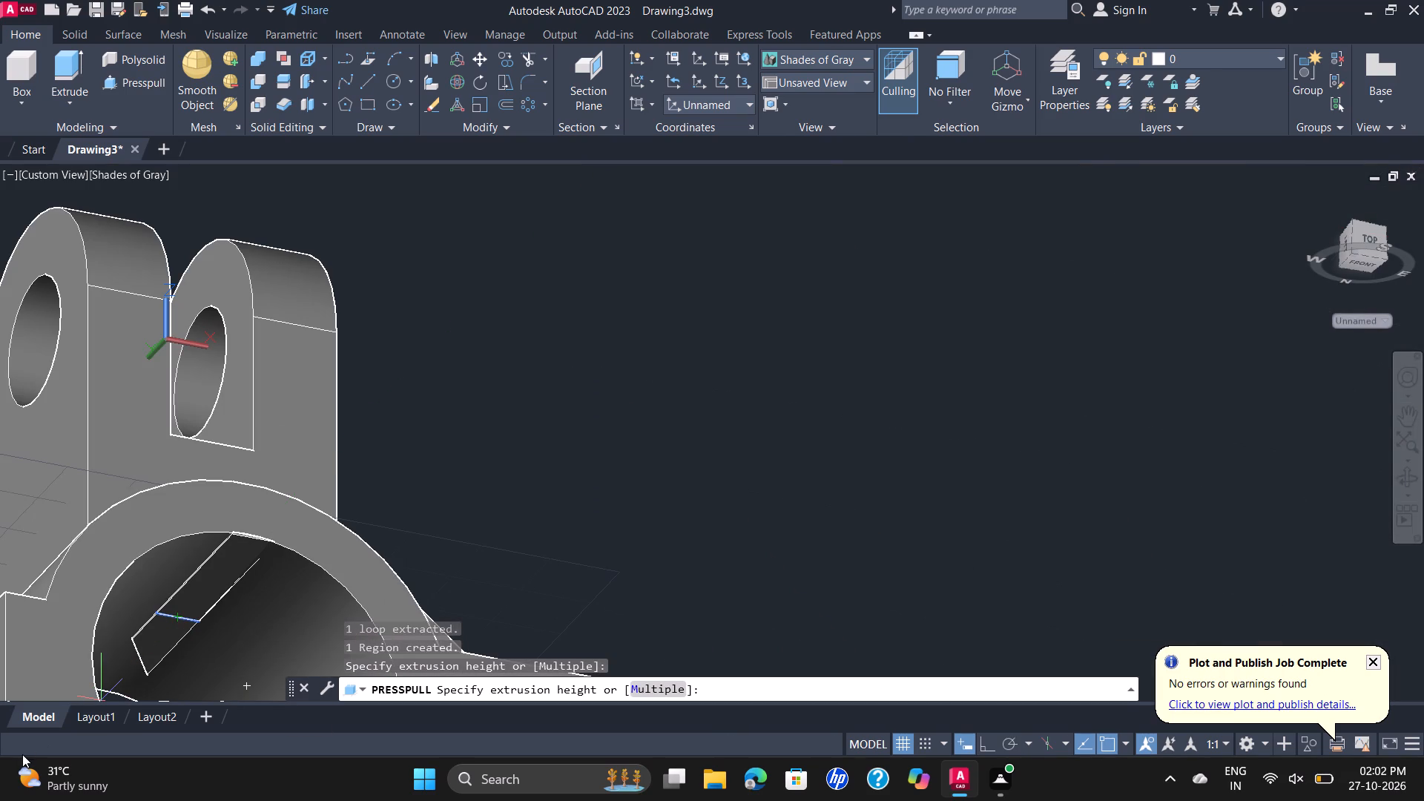
scroll(24, 745, down, 2)
scroll(108, 641, down, 2)
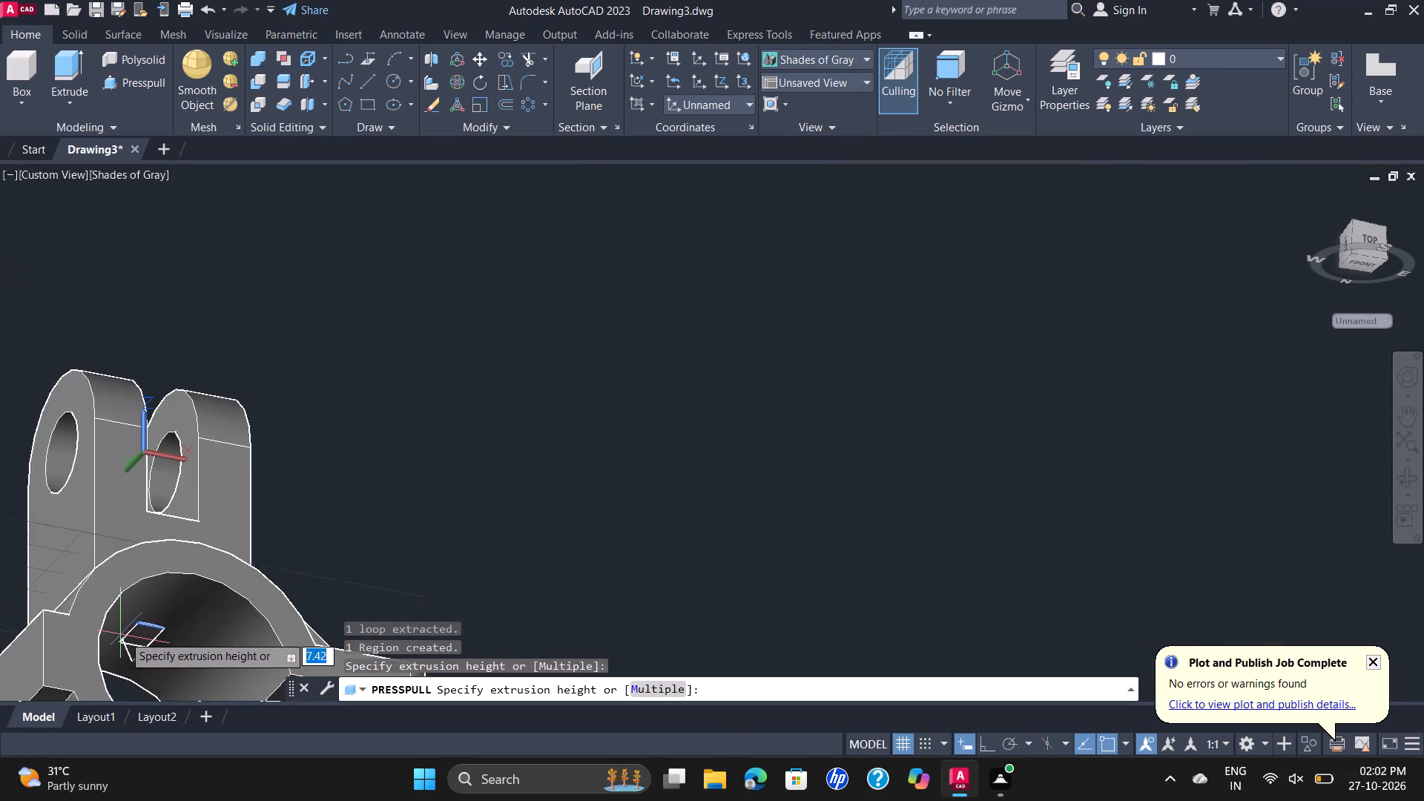
middle_drag(111, 648, 144, 617)
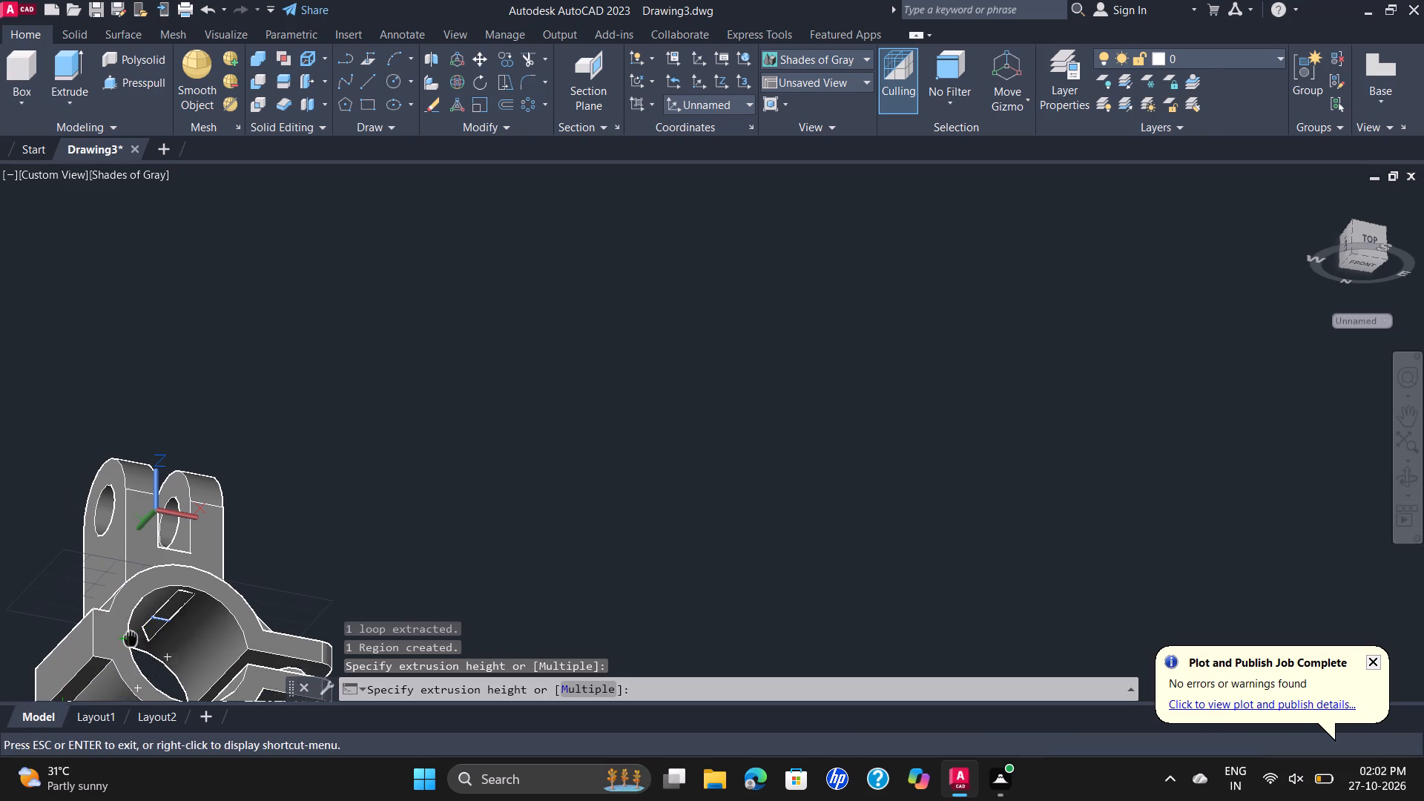
middle_drag(144, 617, 286, 484)
click(217, 594)
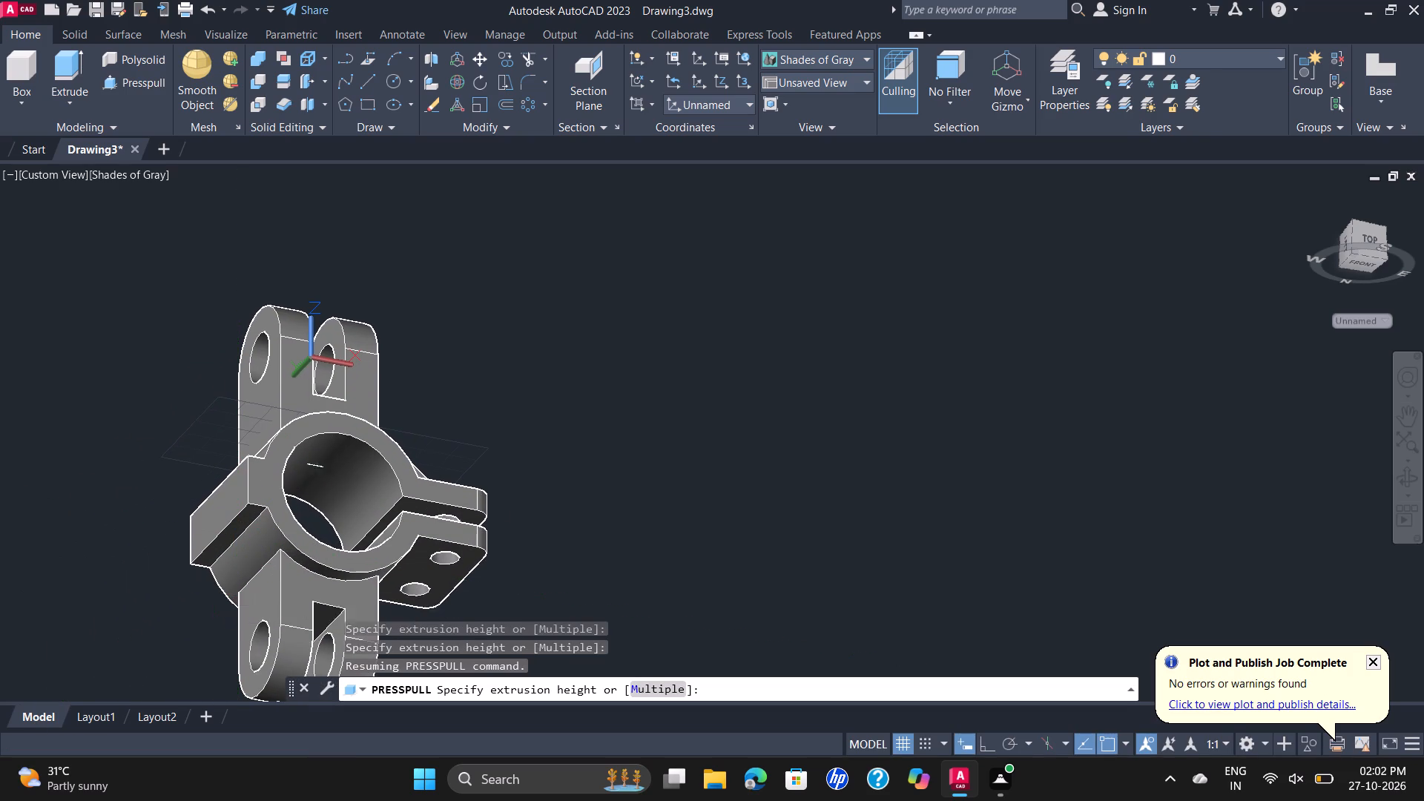
key(Escape)
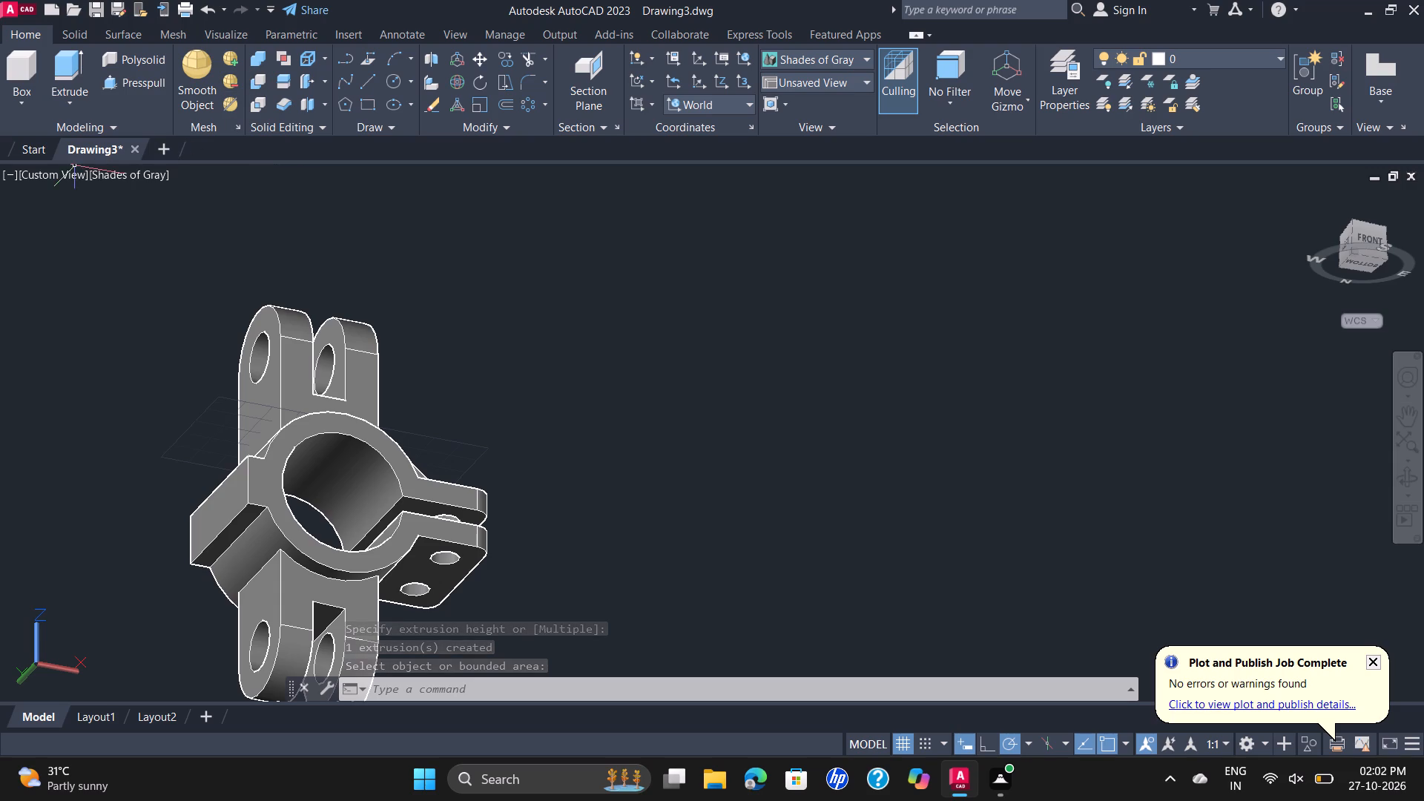
Set the model view to SE Isometric and frame the whole clamp.
click(35, 182)
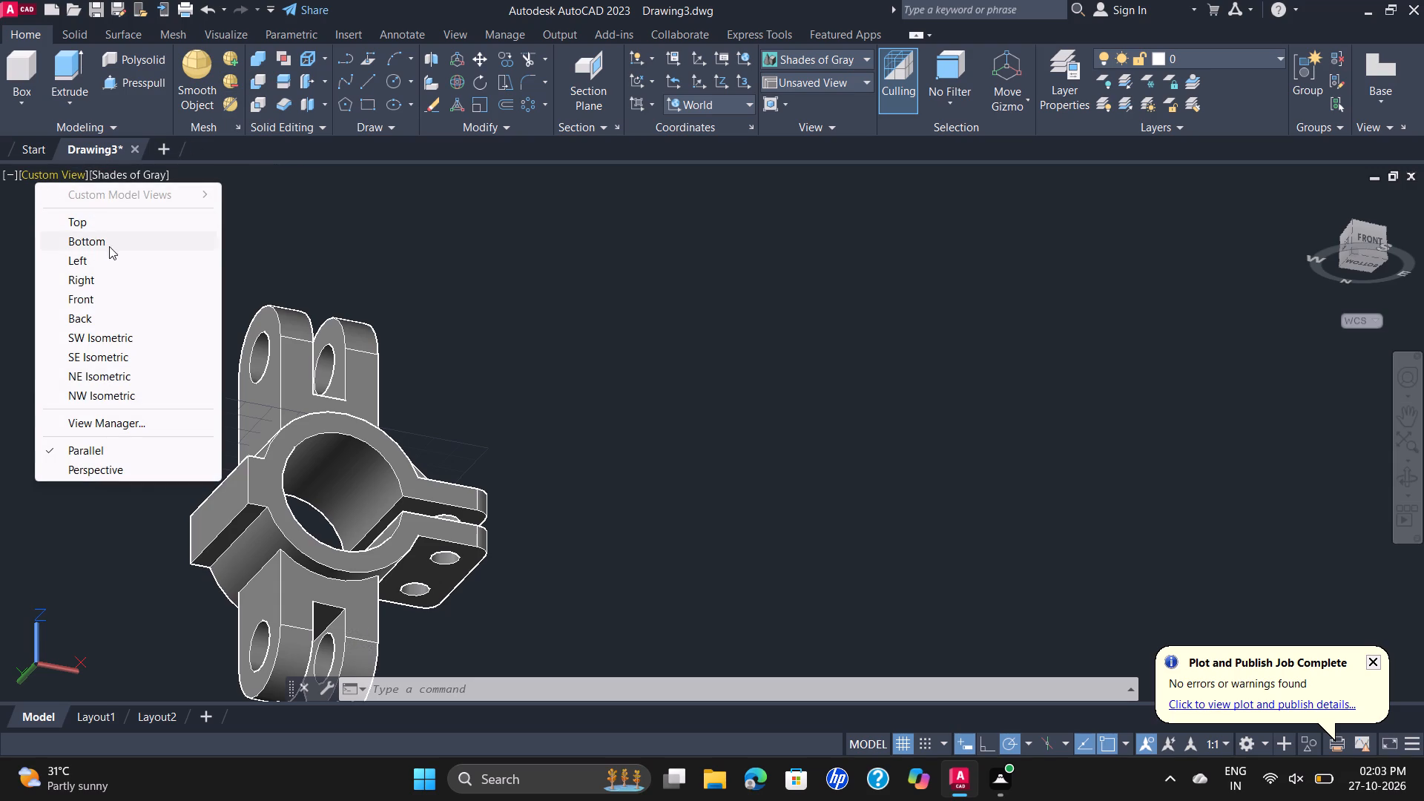
click(121, 357)
scroll(680, 337, up, 2)
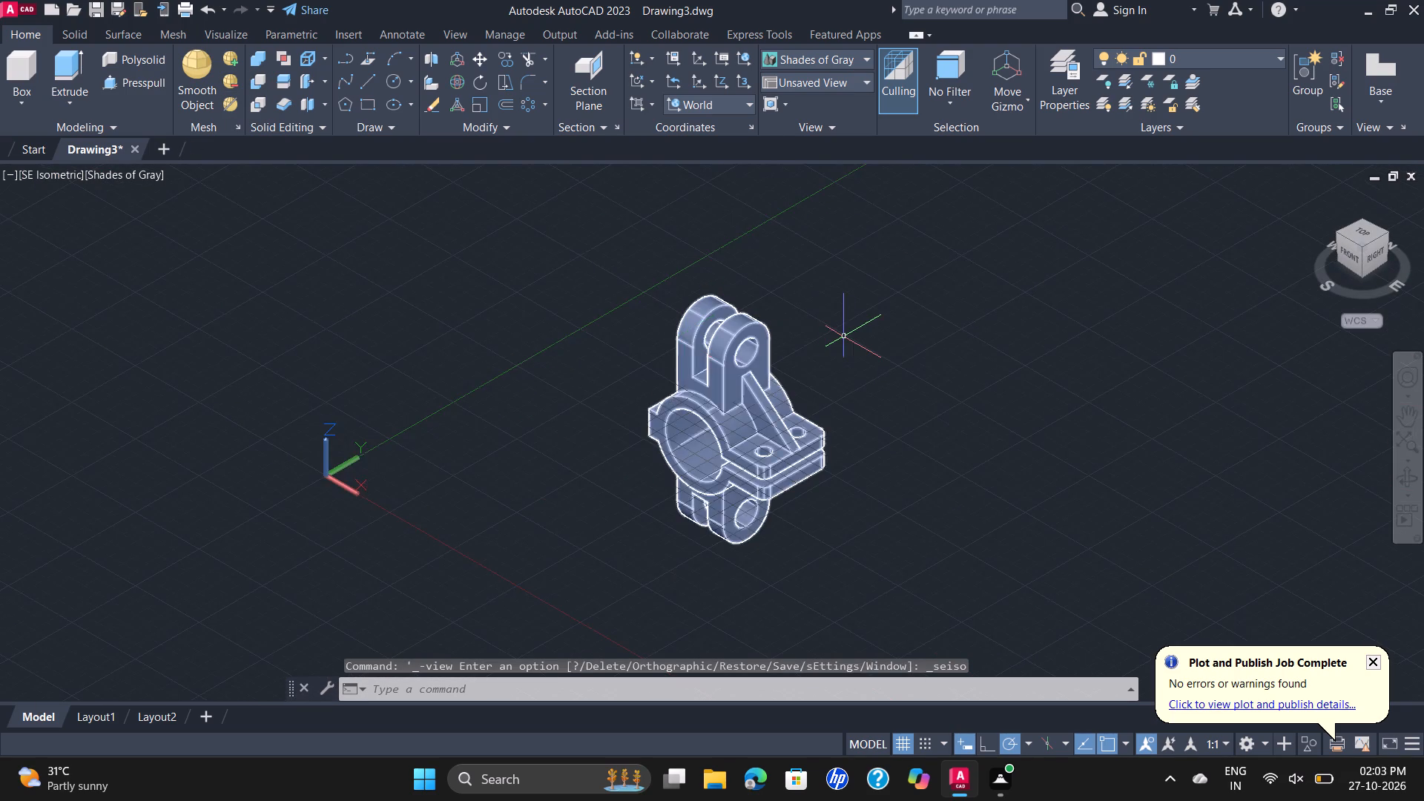
scroll(844, 337, up, 1)
middle_drag(852, 333, 871, 316)
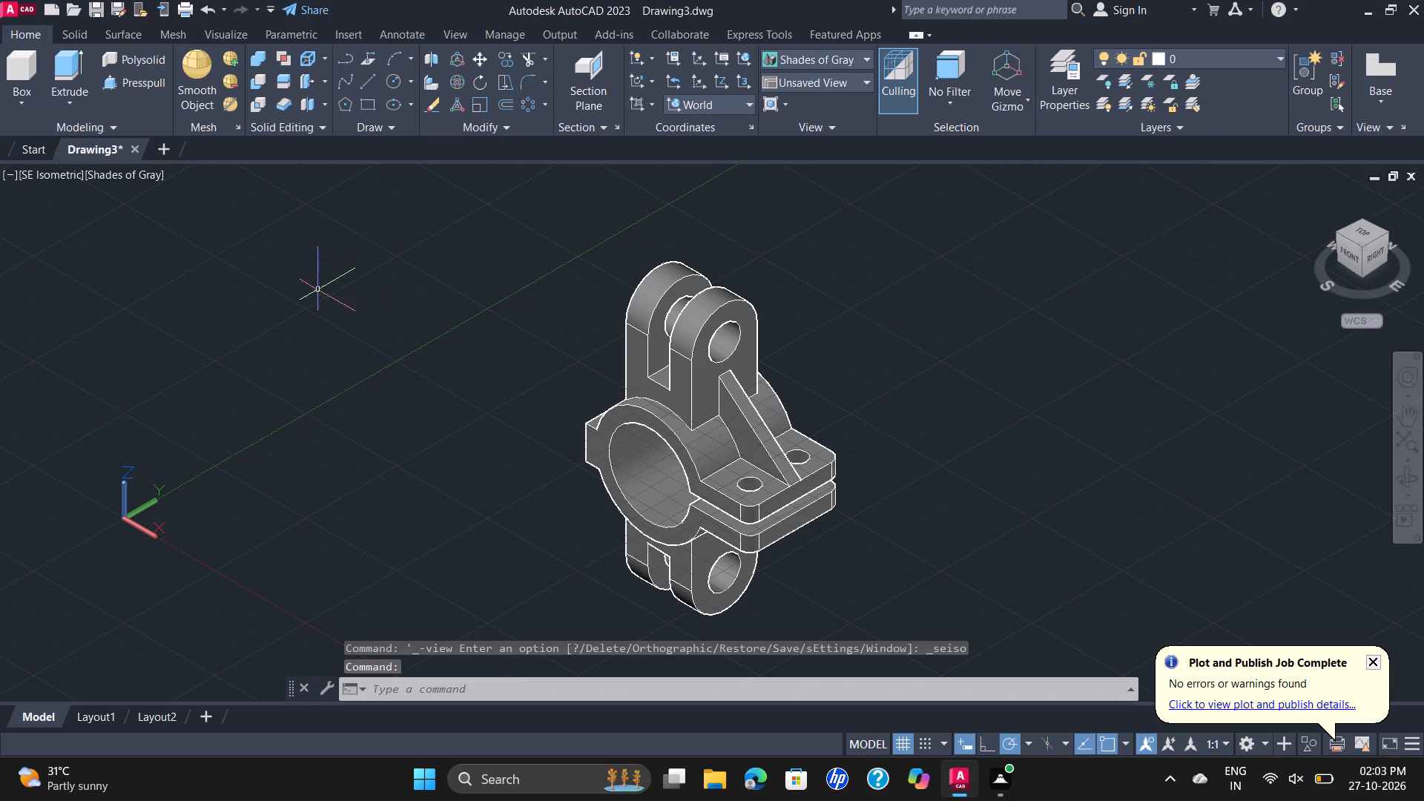
With nothing selected, set the 3D visualization material property to ByBlock.
key(p)
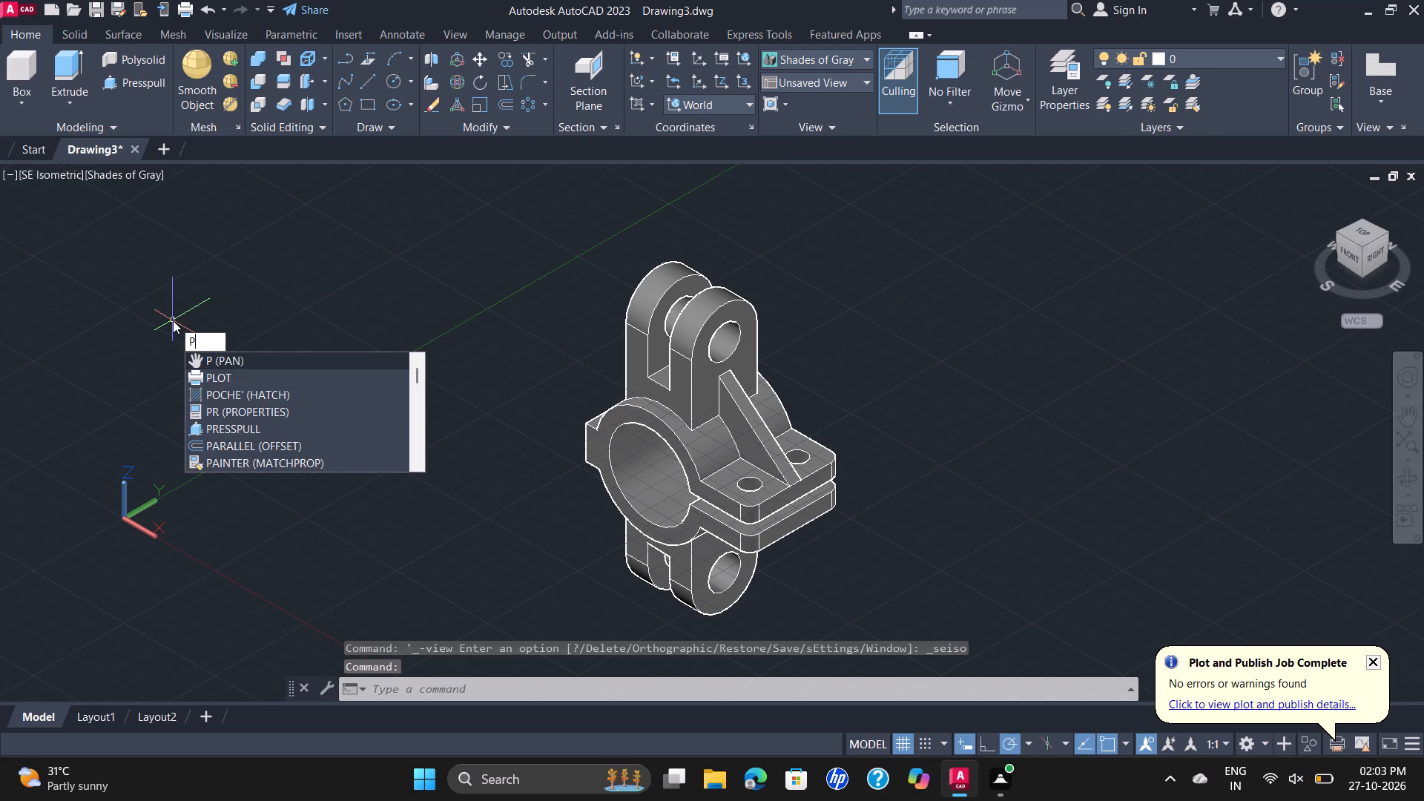
key(r)
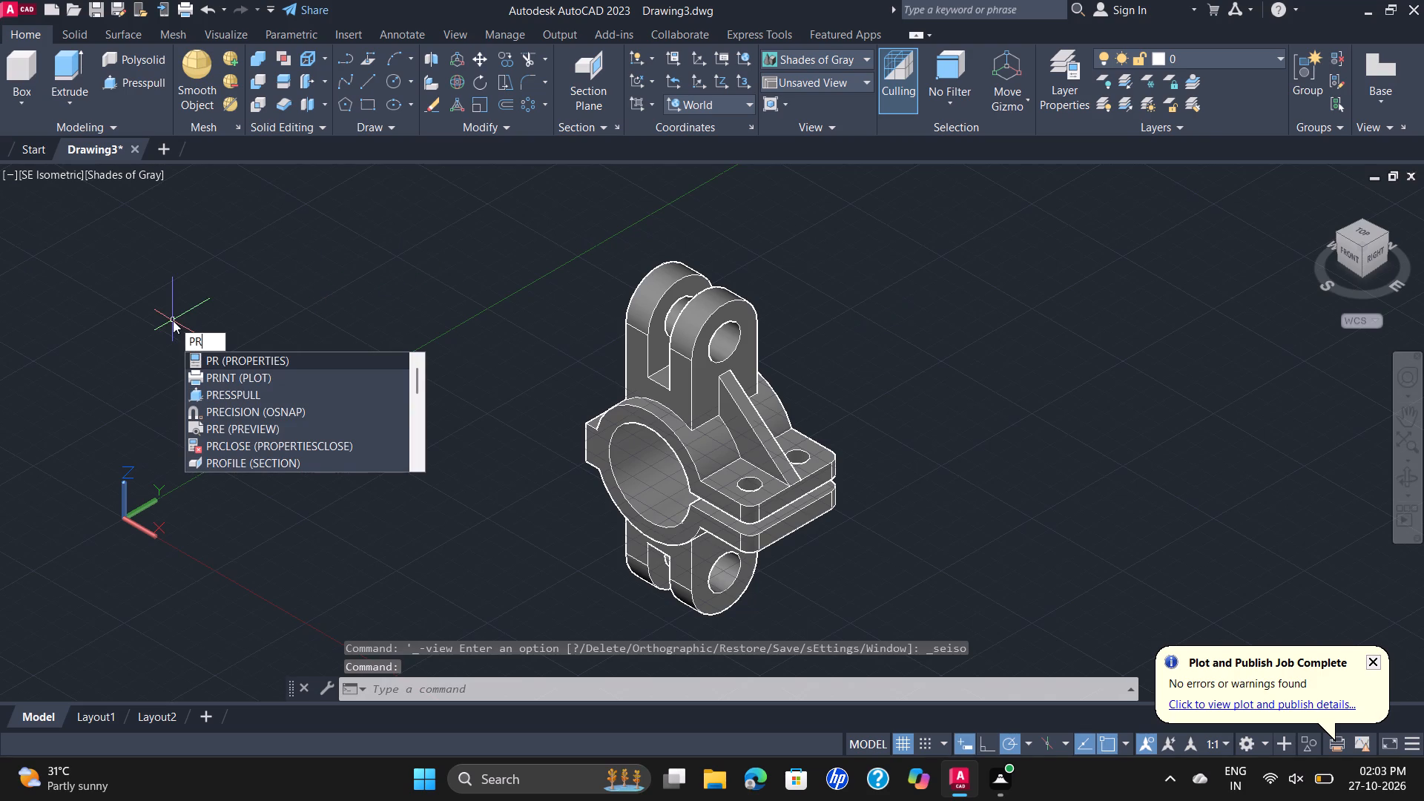
key(Return)
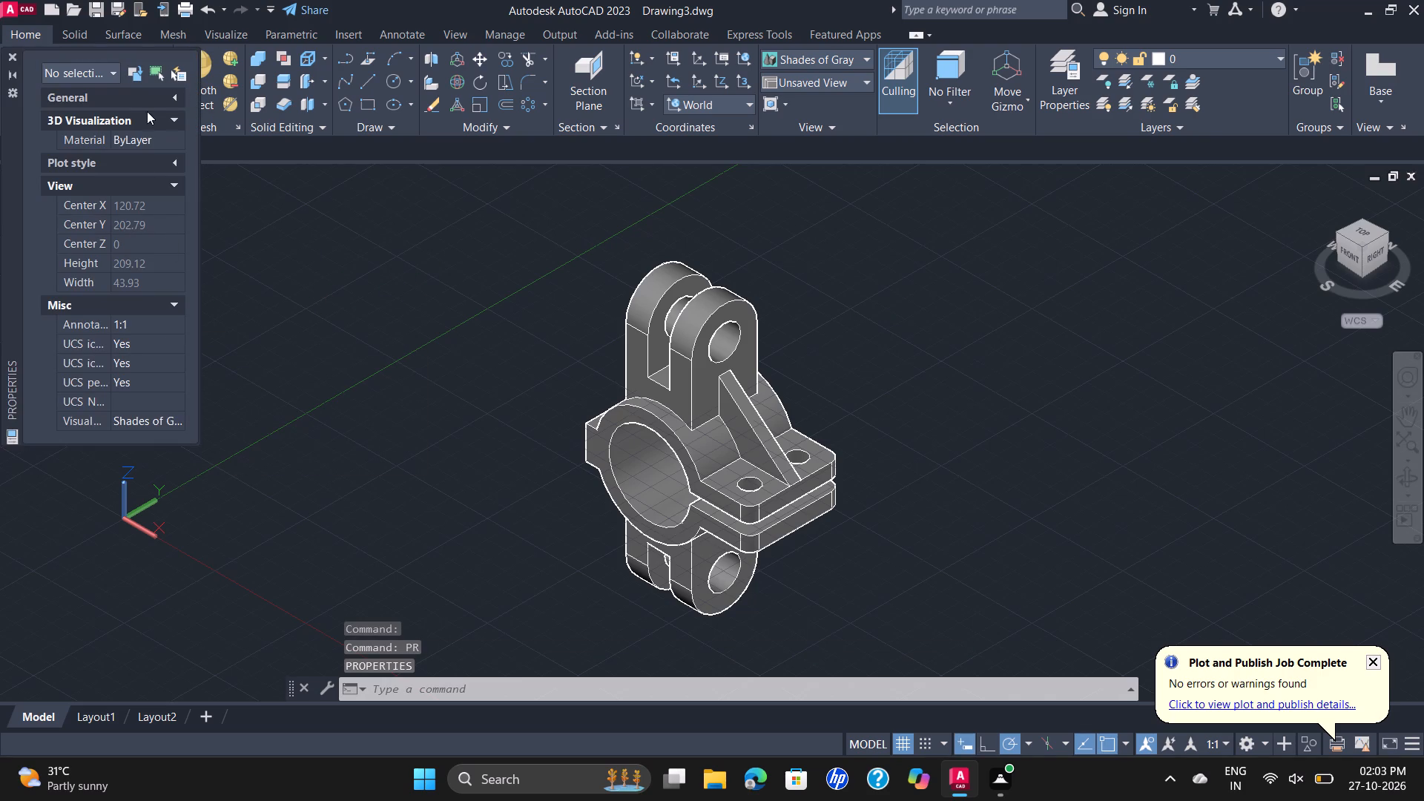
double_click(174, 136)
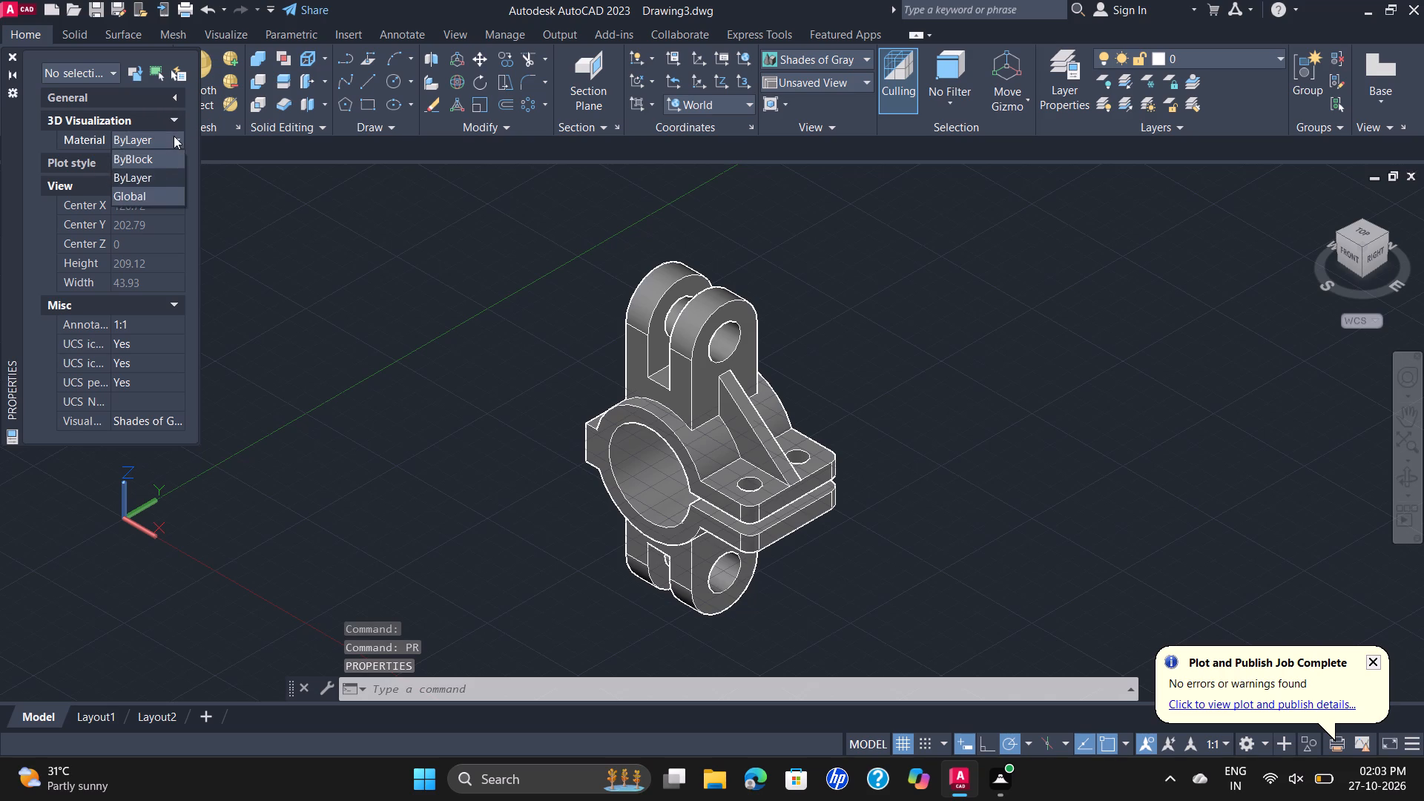
click(165, 156)
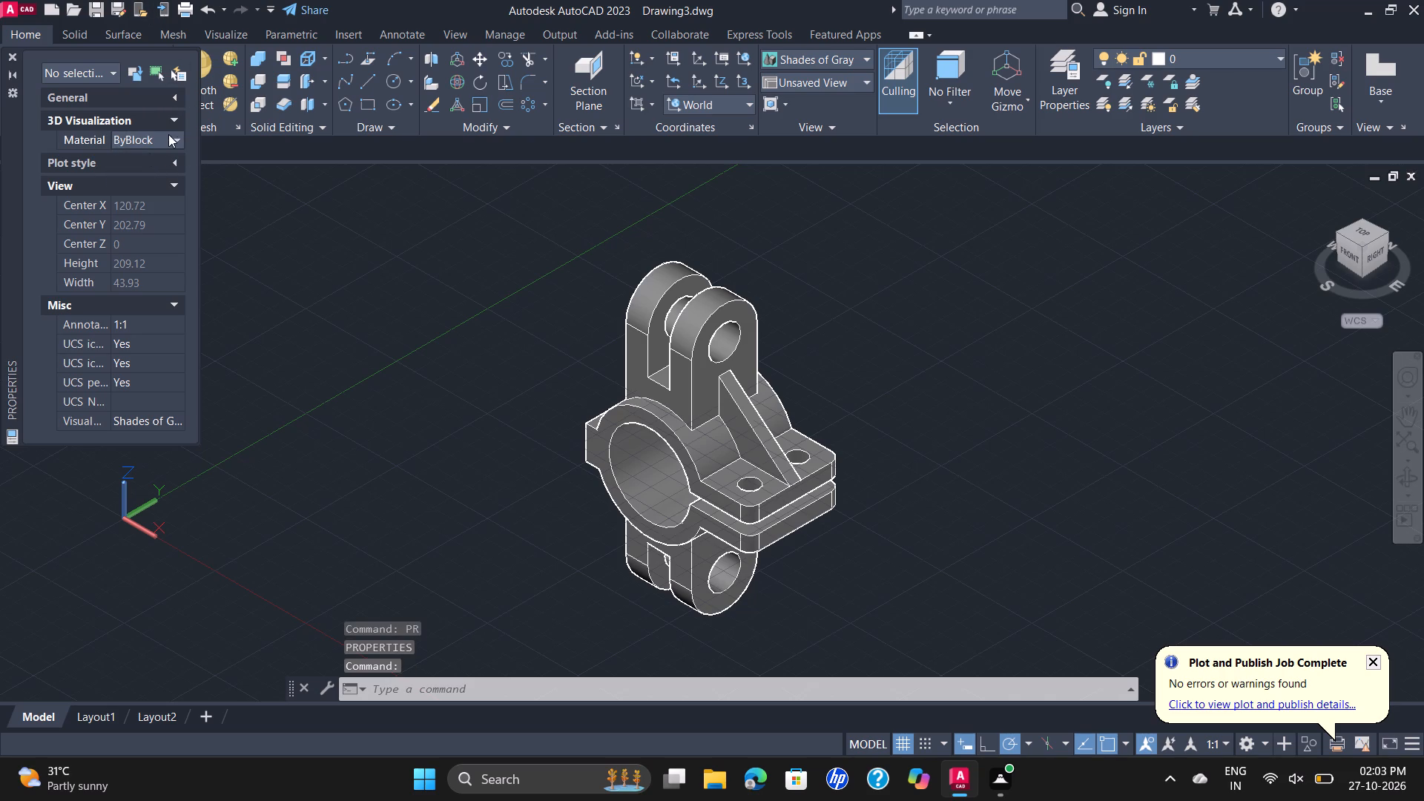
click(167, 141)
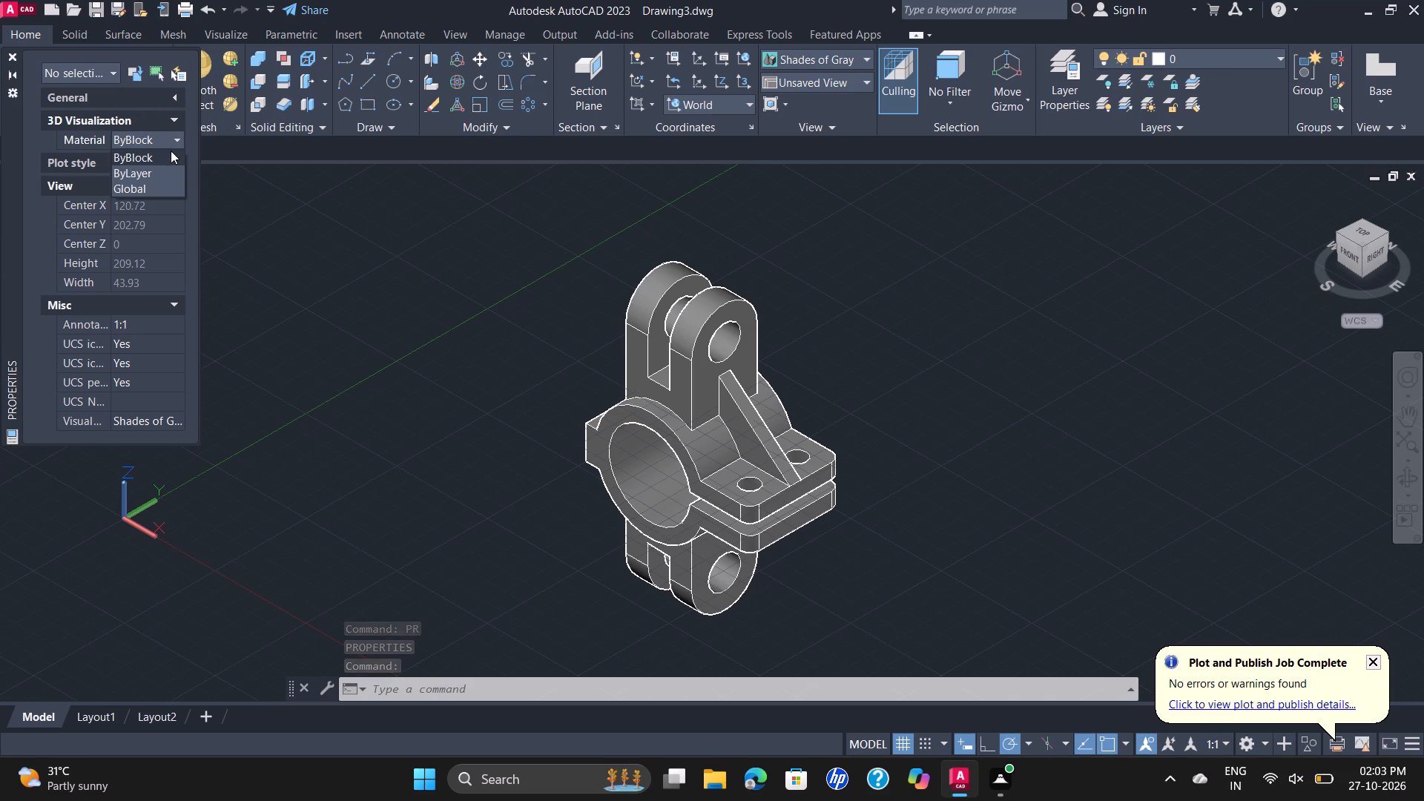
click(173, 156)
Set the clamp solid's colour property to index colour 42 and close its properties.
click(160, 70)
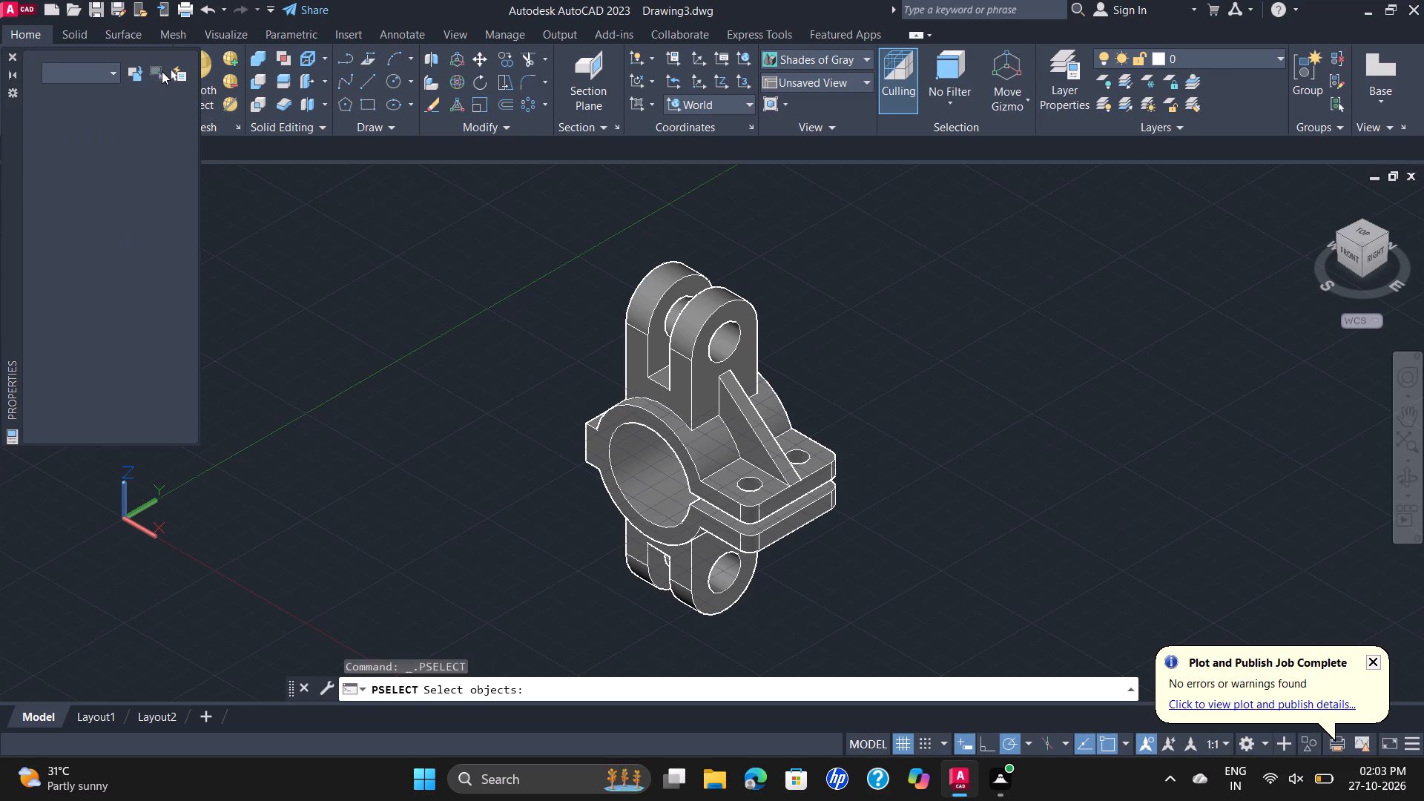
double_click(174, 142)
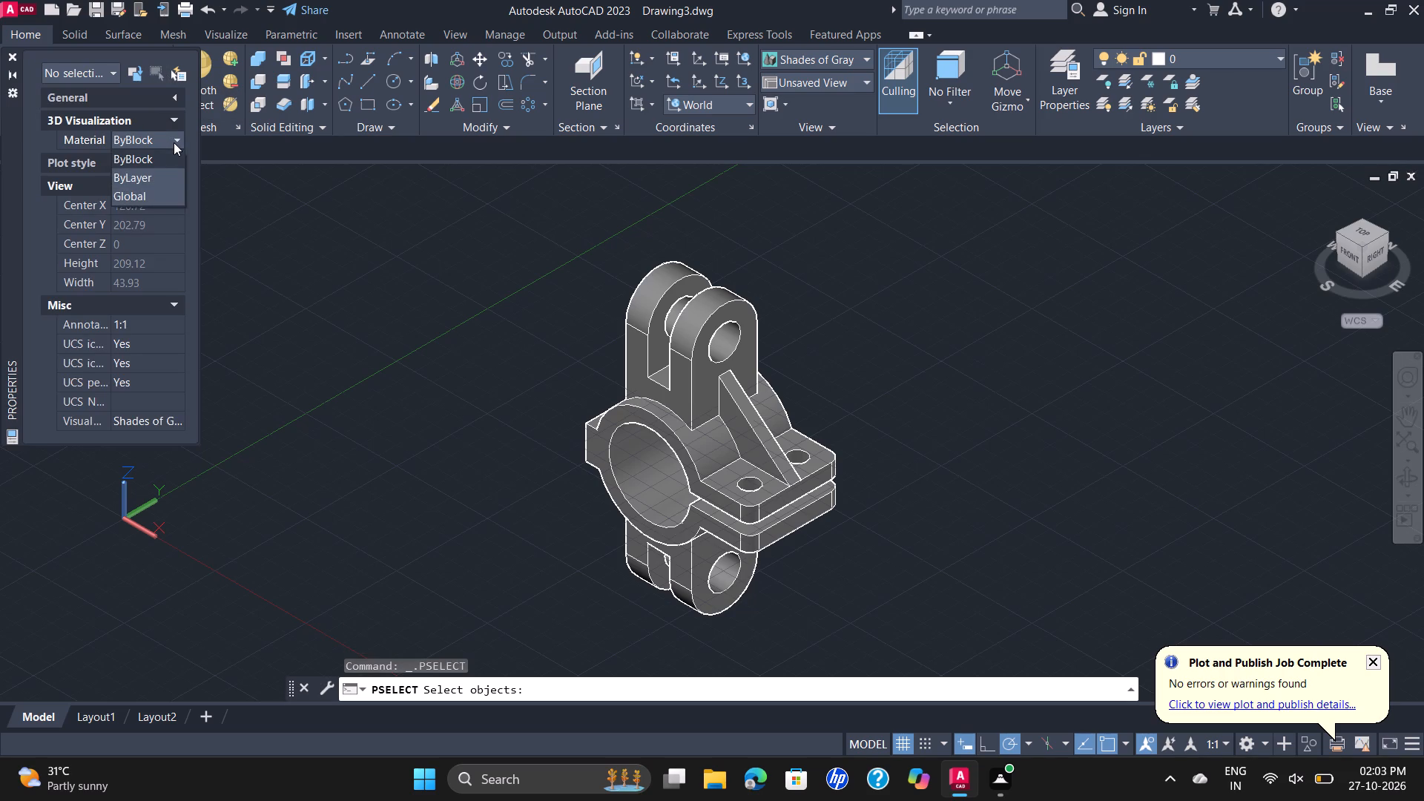
click(170, 148)
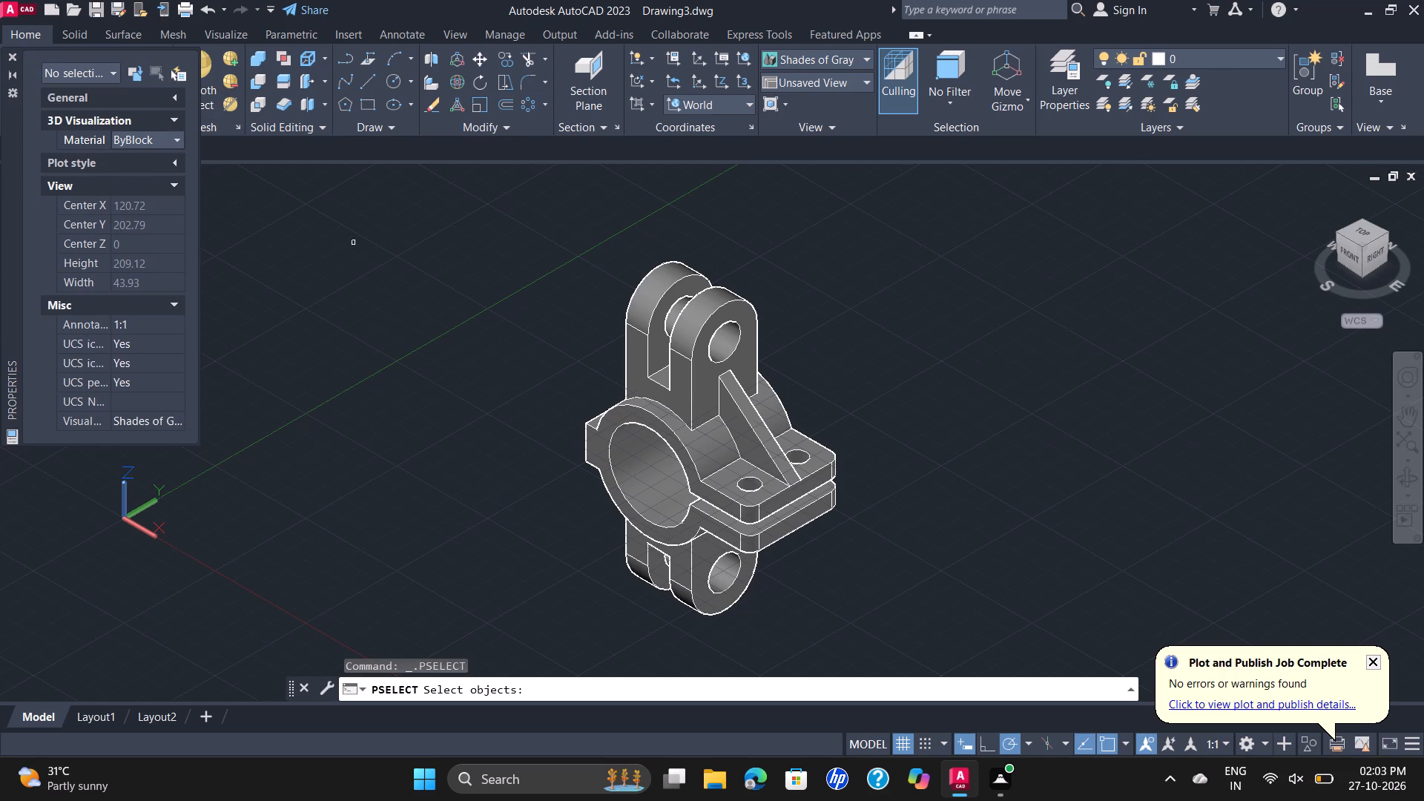
click(646, 409)
right_click(504, 311)
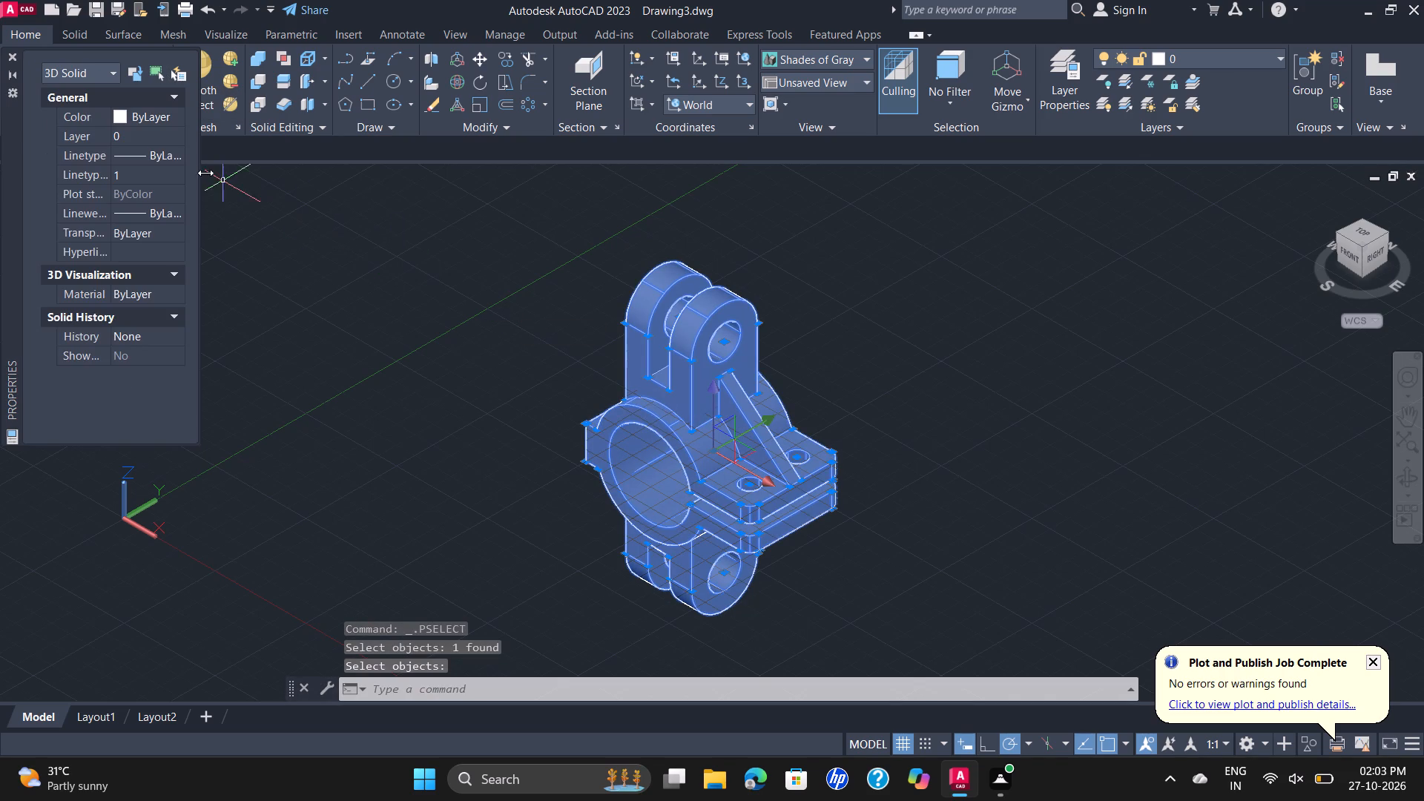
click(153, 119)
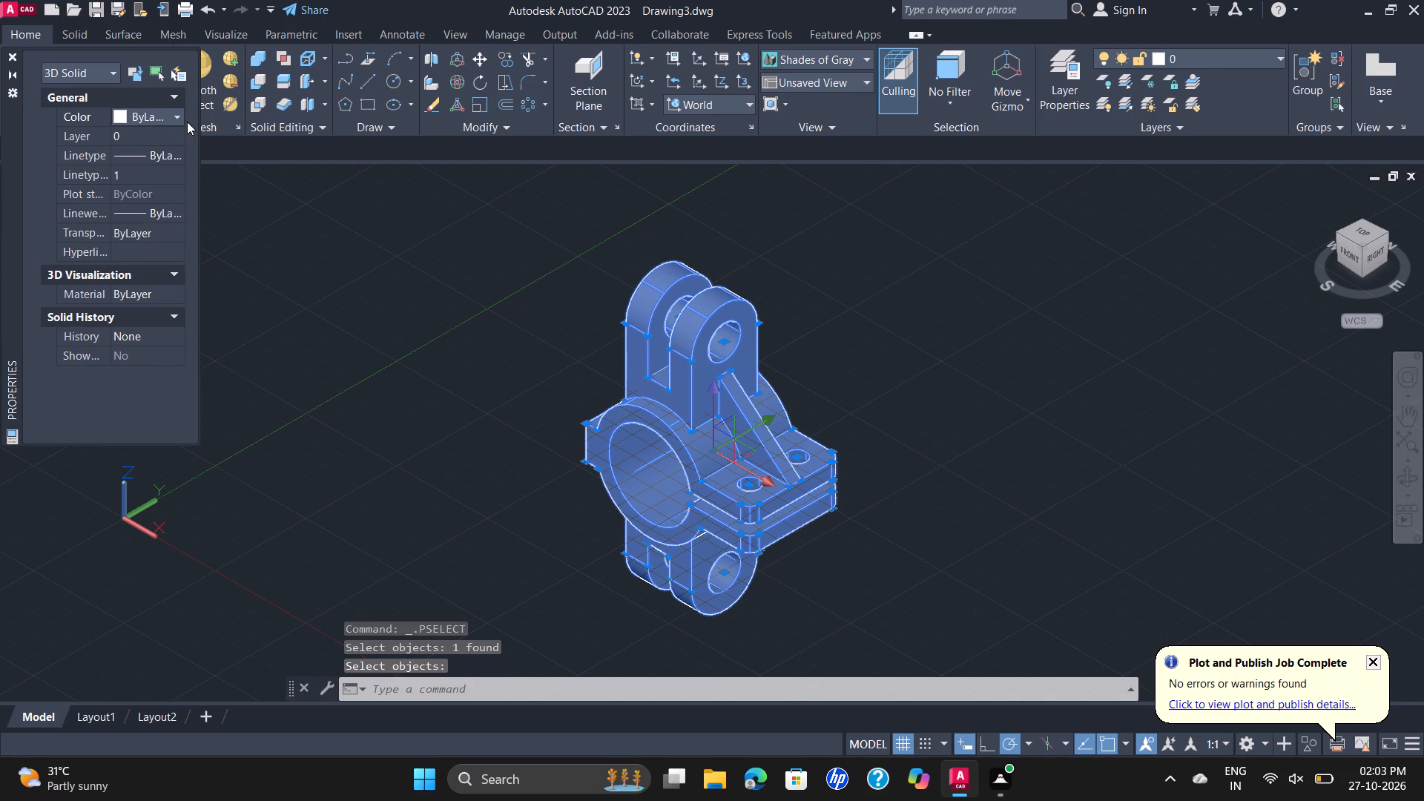
click(174, 116)
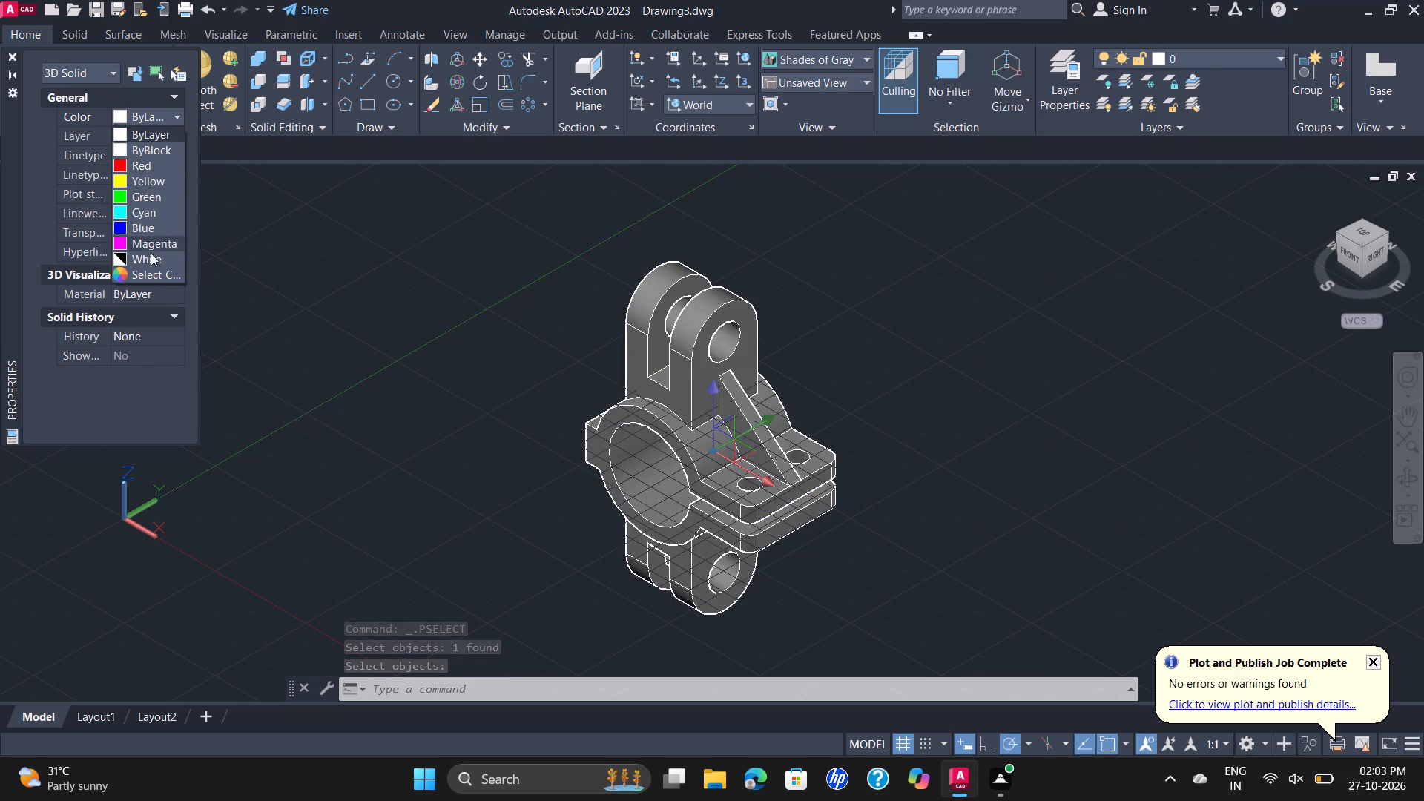
click(143, 276)
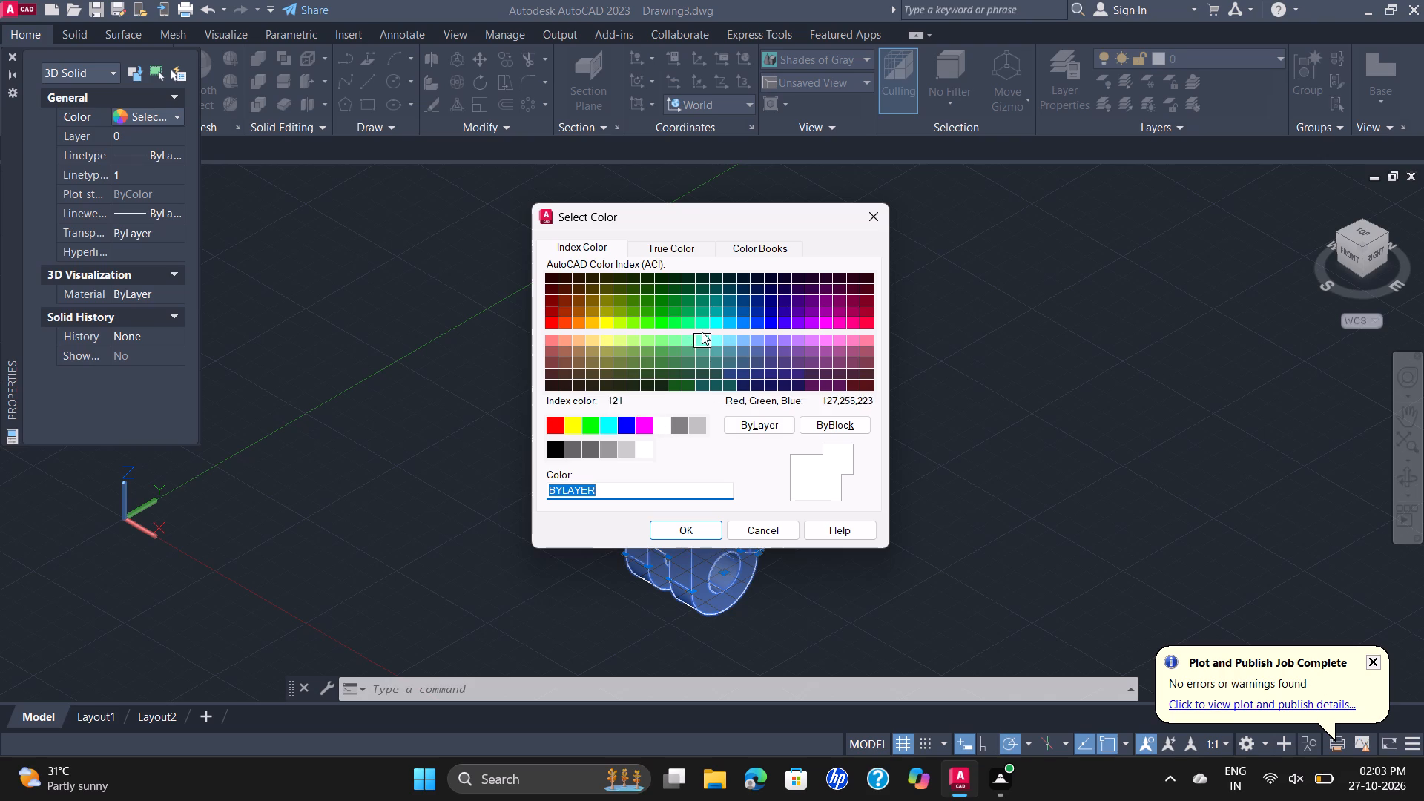
click(580, 301)
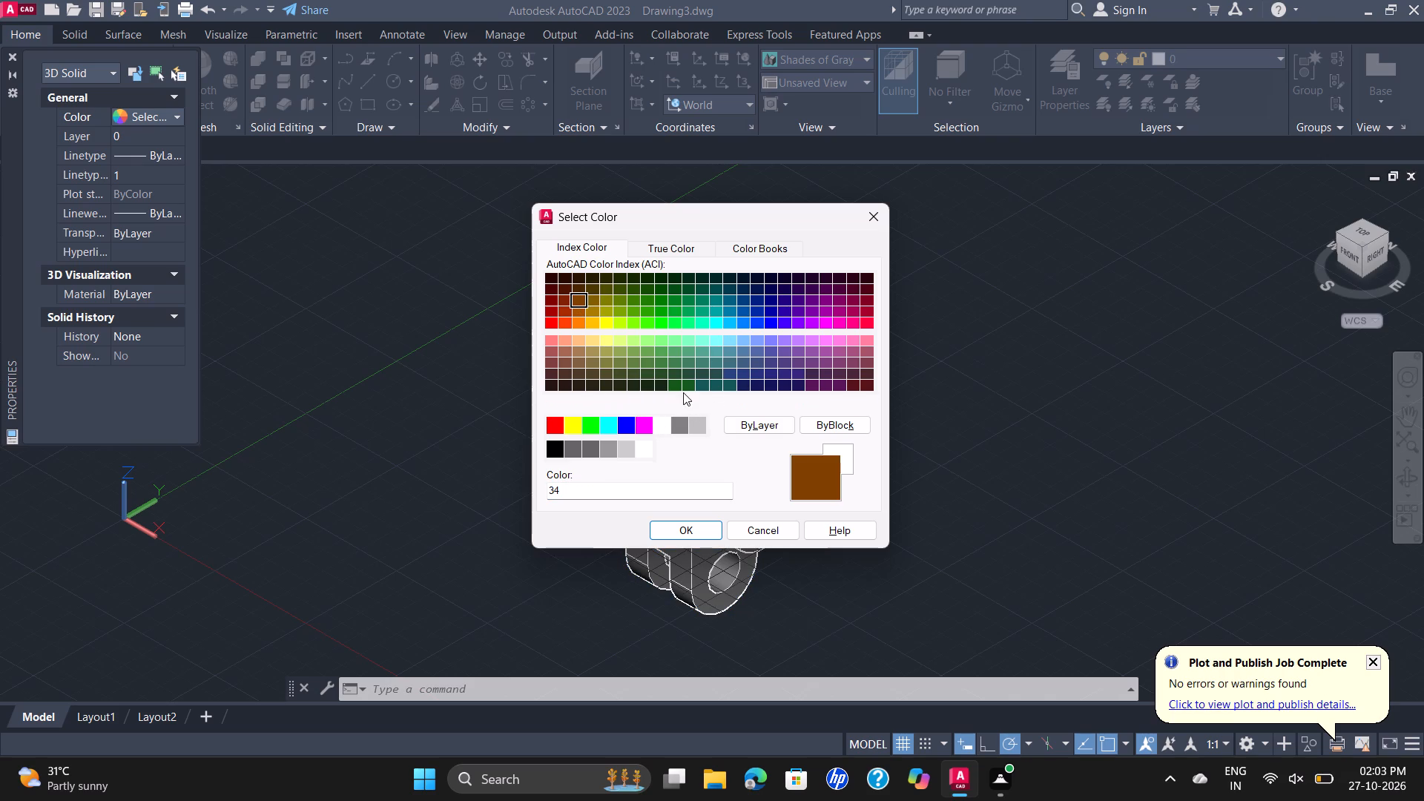
click(576, 309)
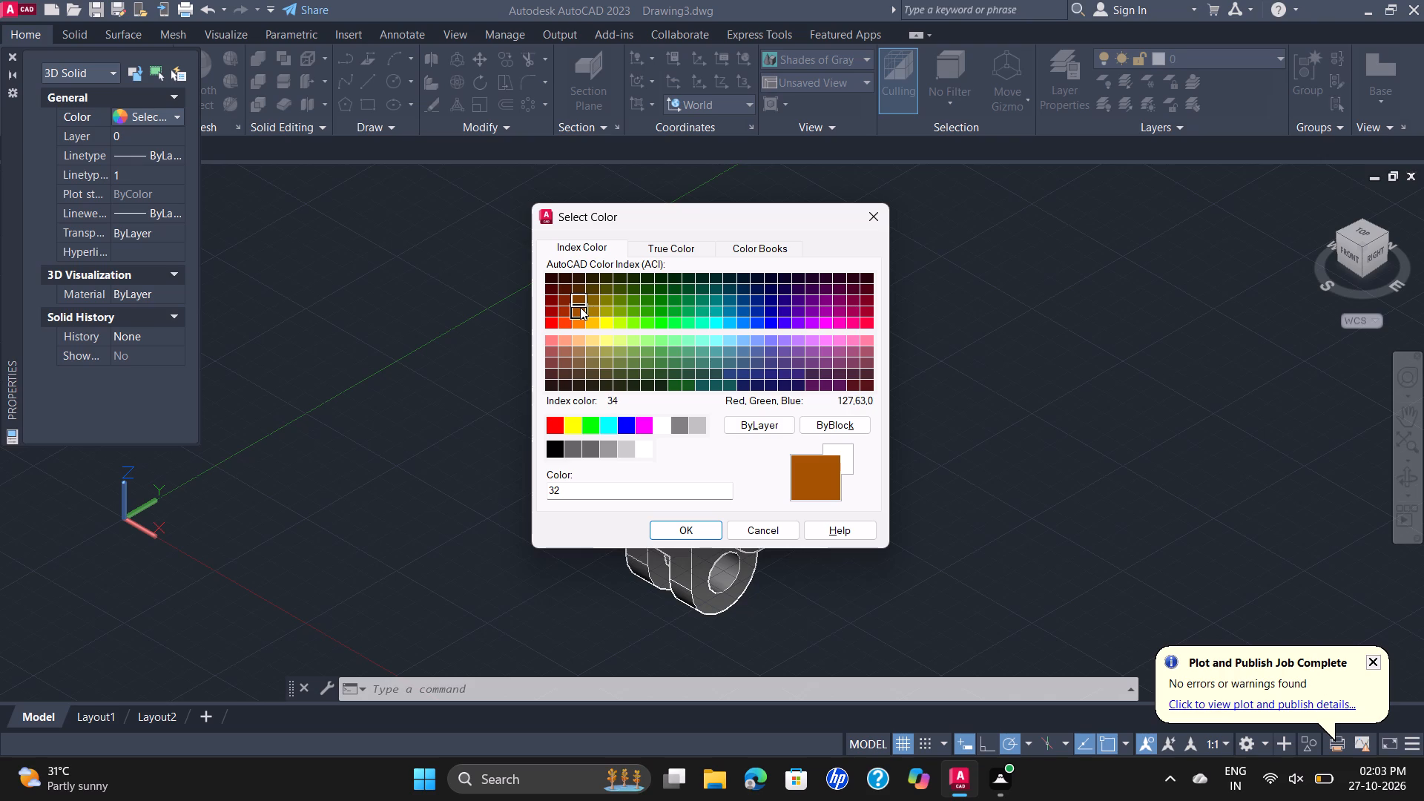
click(594, 309)
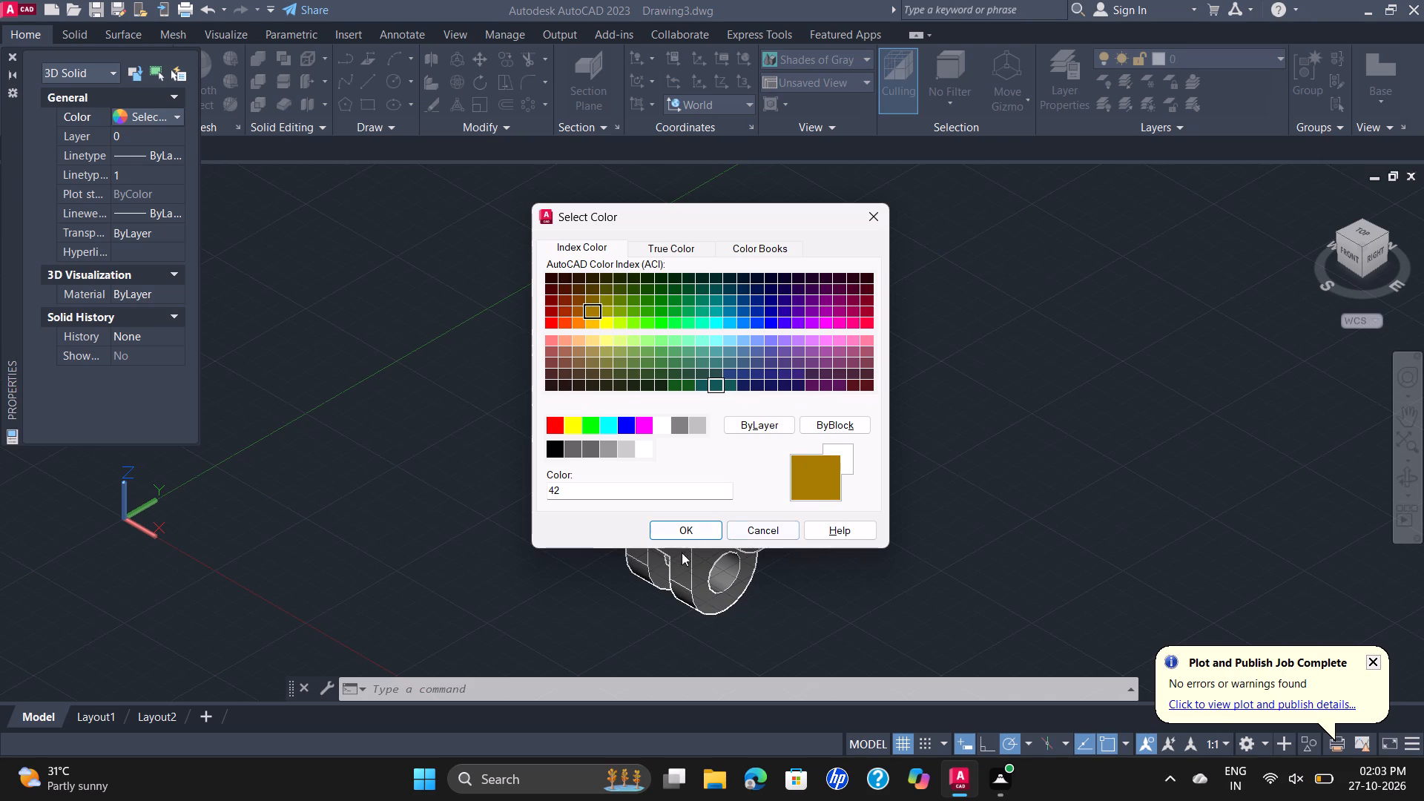
click(677, 528)
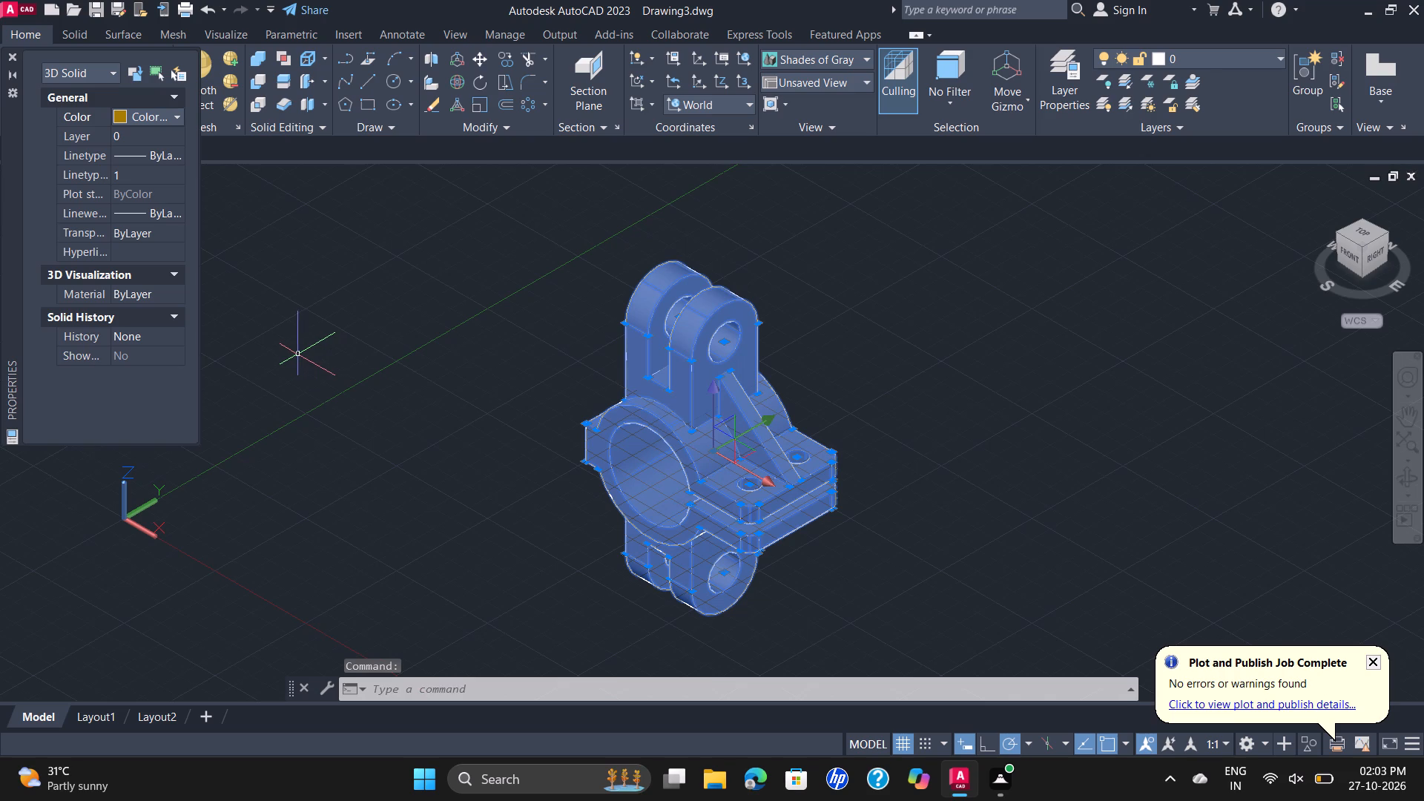
drag(295, 355, 313, 351)
click(309, 350)
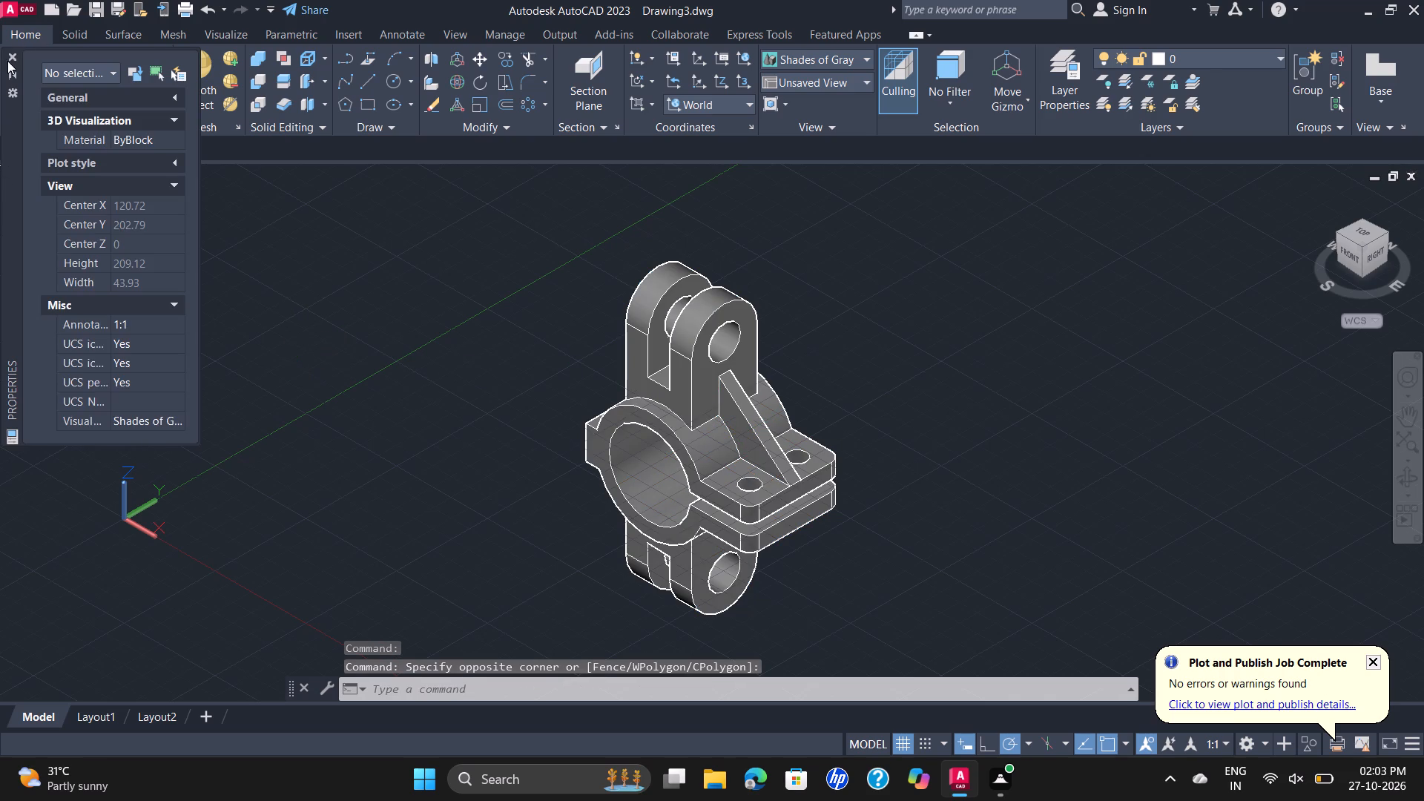
click(7, 61)
Set the visual style to Realistic and view the coloured clamp up close.
click(134, 182)
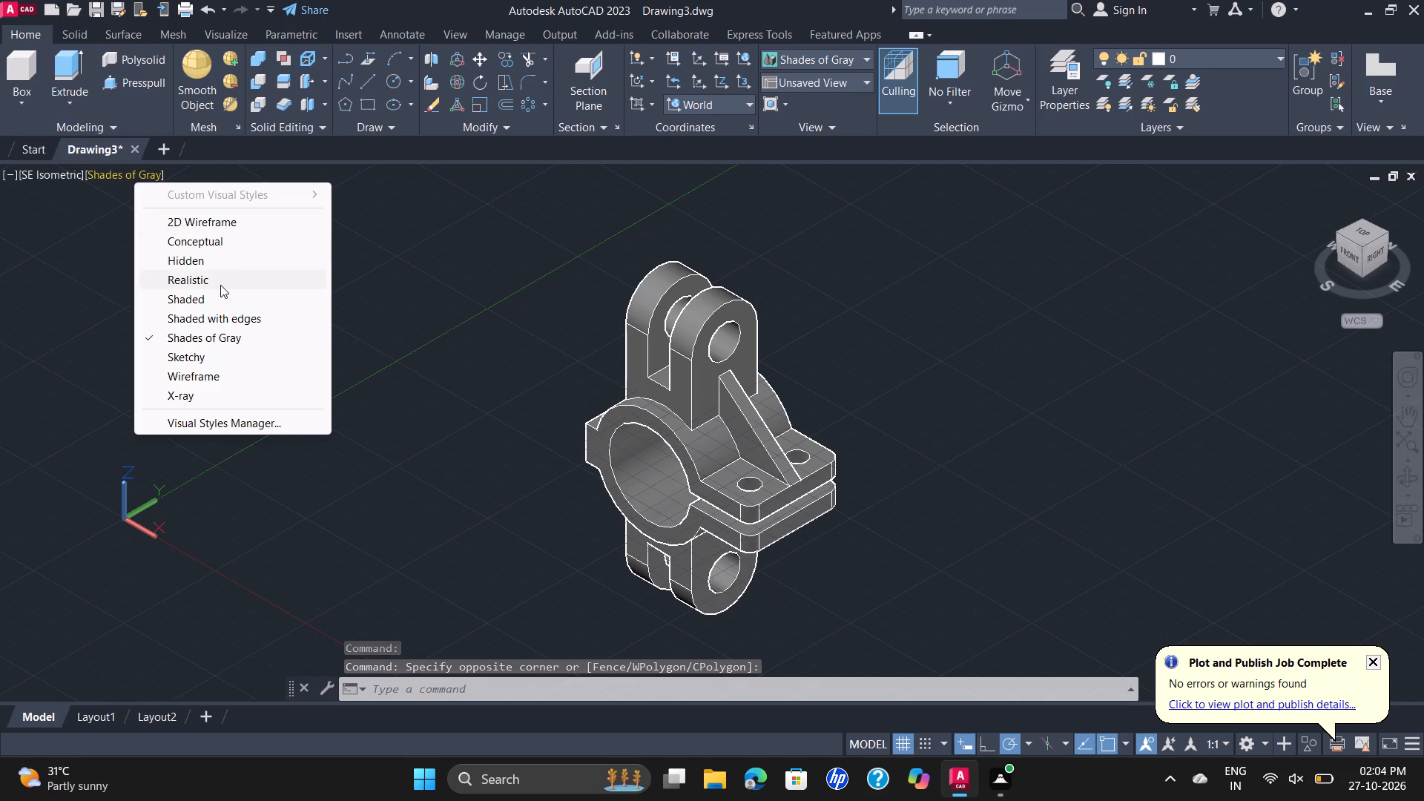
click(214, 283)
scroll(772, 426, up, 2)
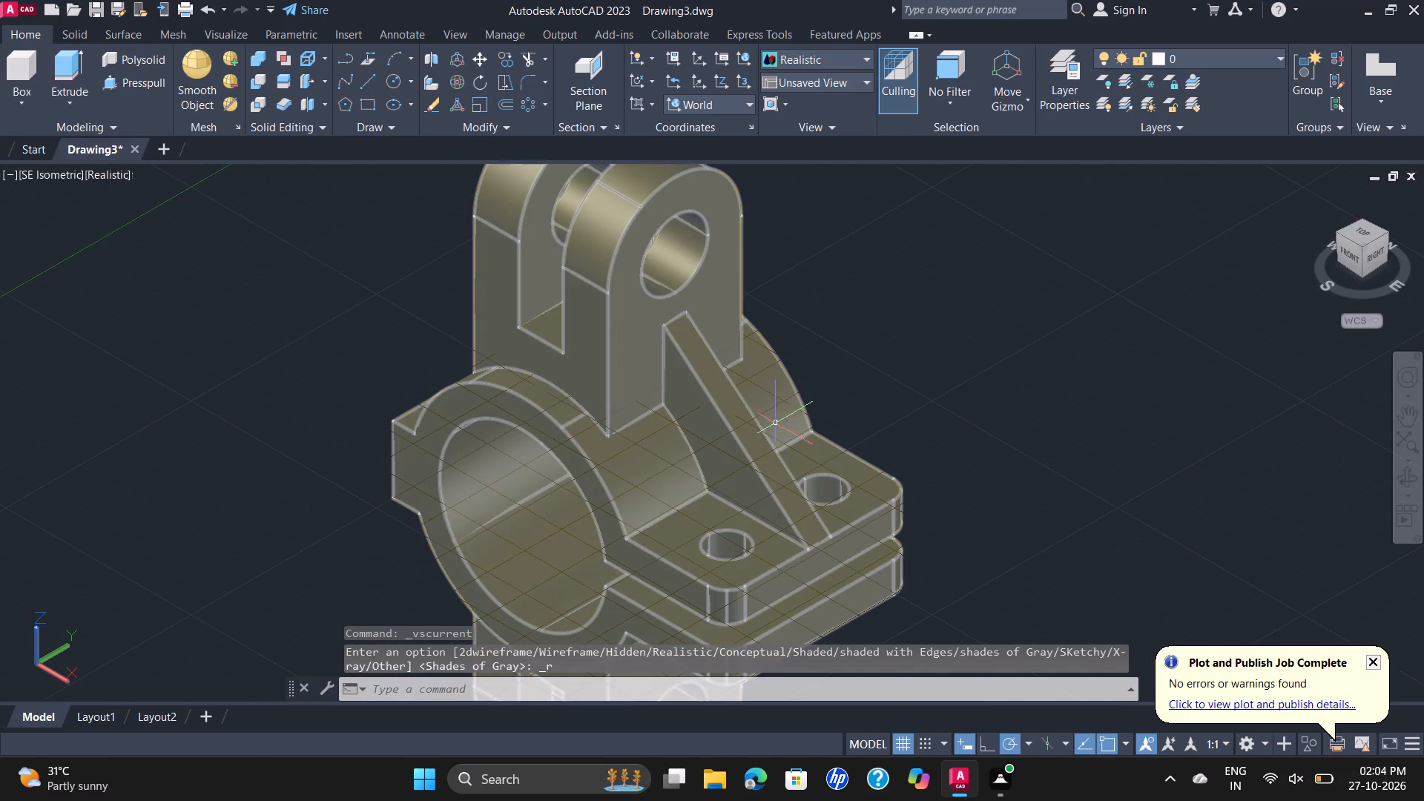
Inspect the whole clamp from the Top model view.
scroll(940, 397, down, 1)
middle_drag(995, 370, 1022, 317)
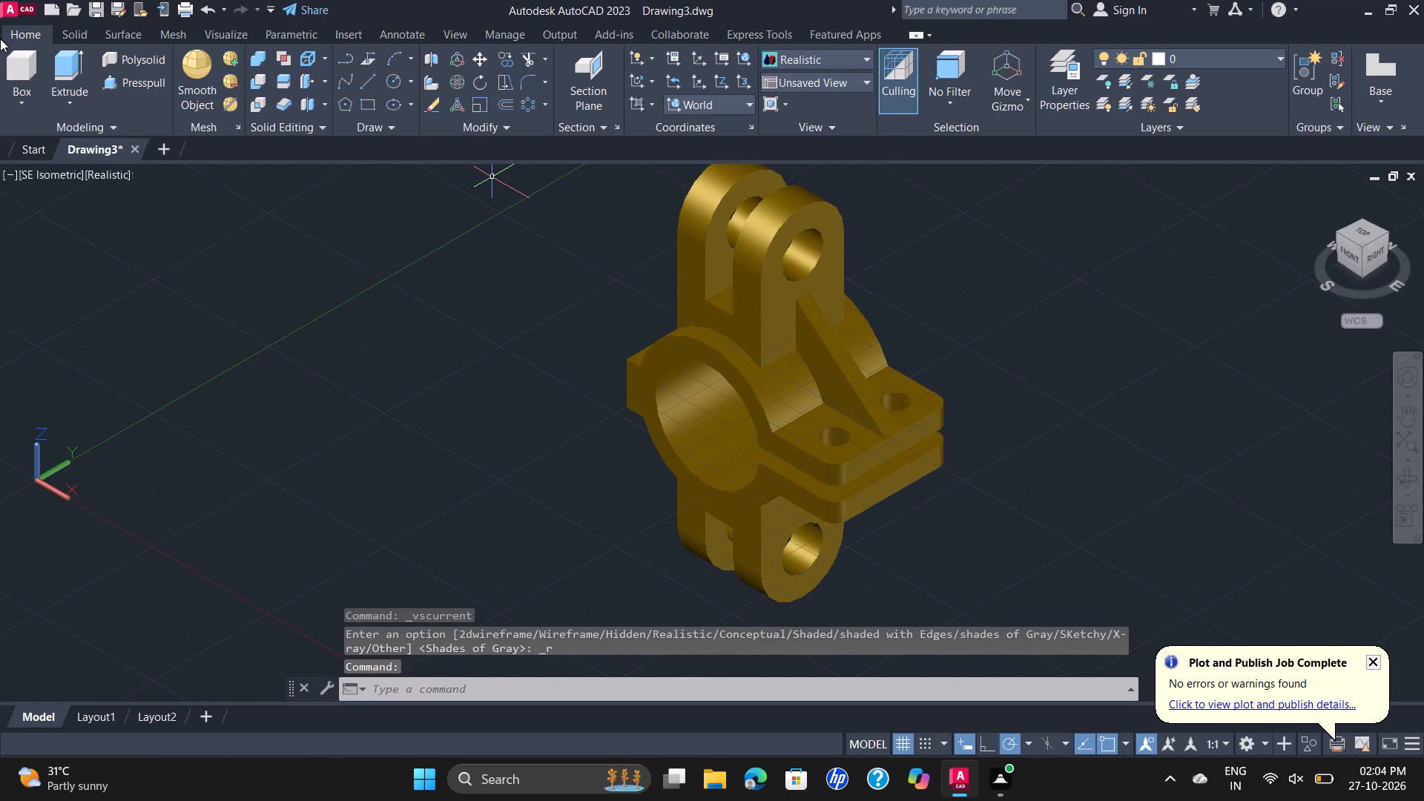
click(61, 179)
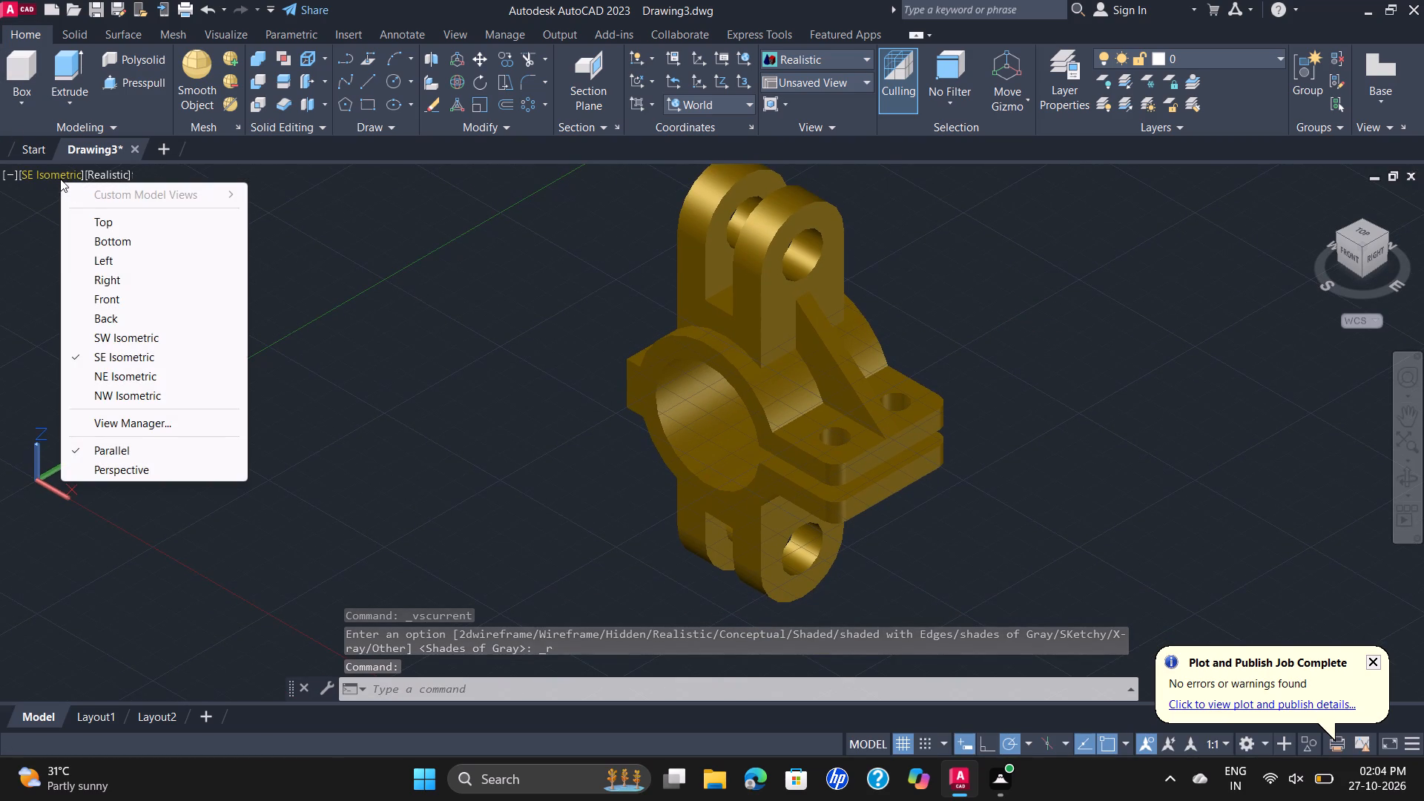
click(129, 229)
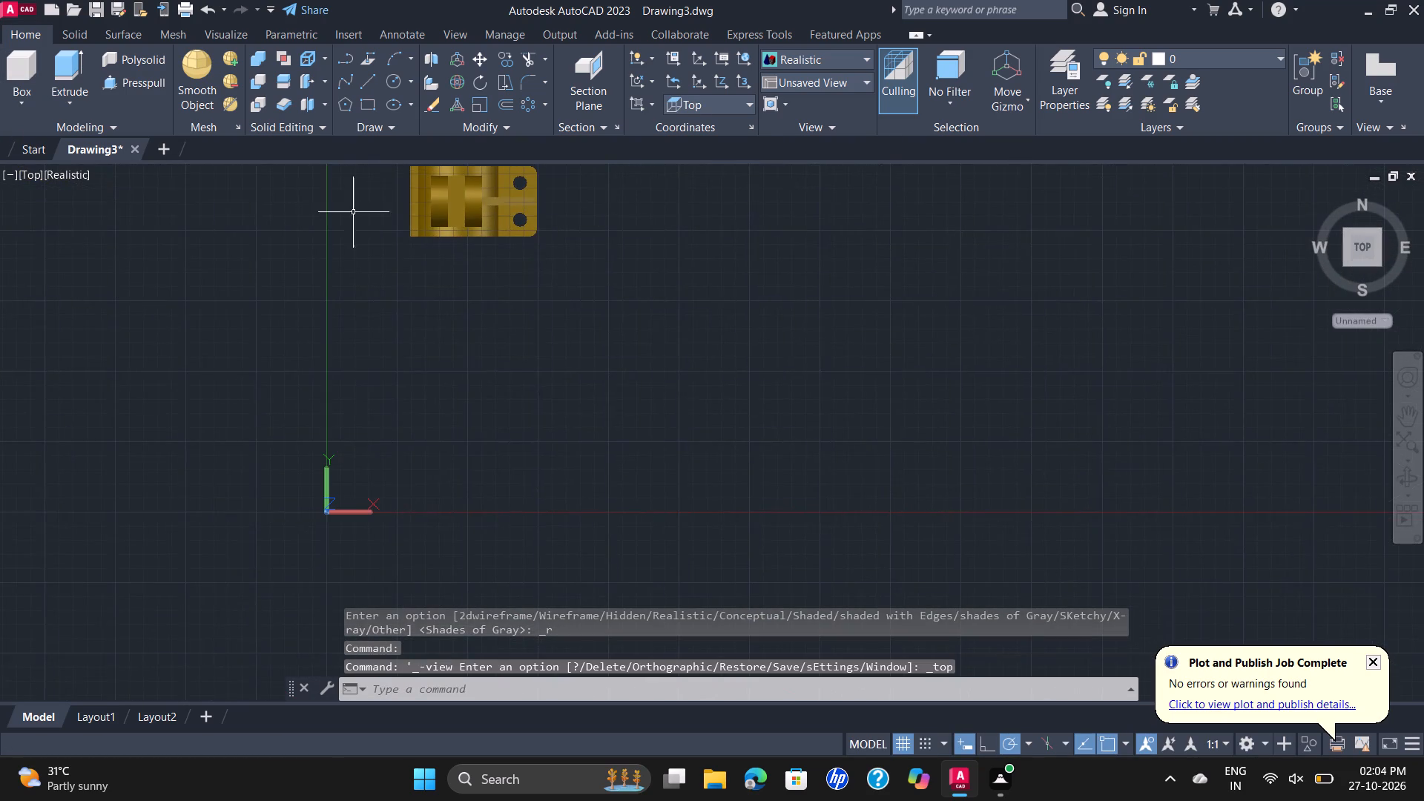
scroll(486, 193, up, 3)
middle_drag(484, 189, 535, 289)
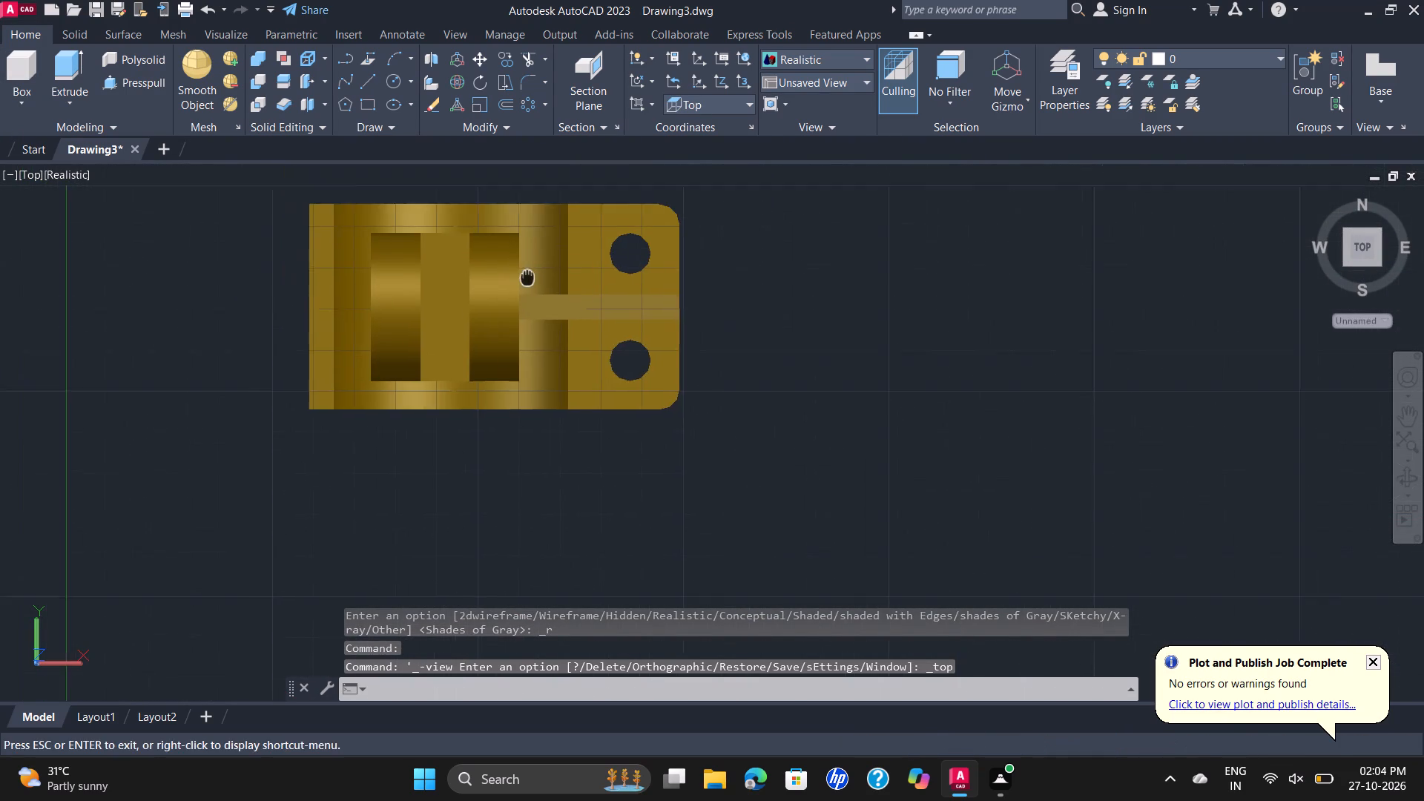
middle_drag(535, 289, 550, 307)
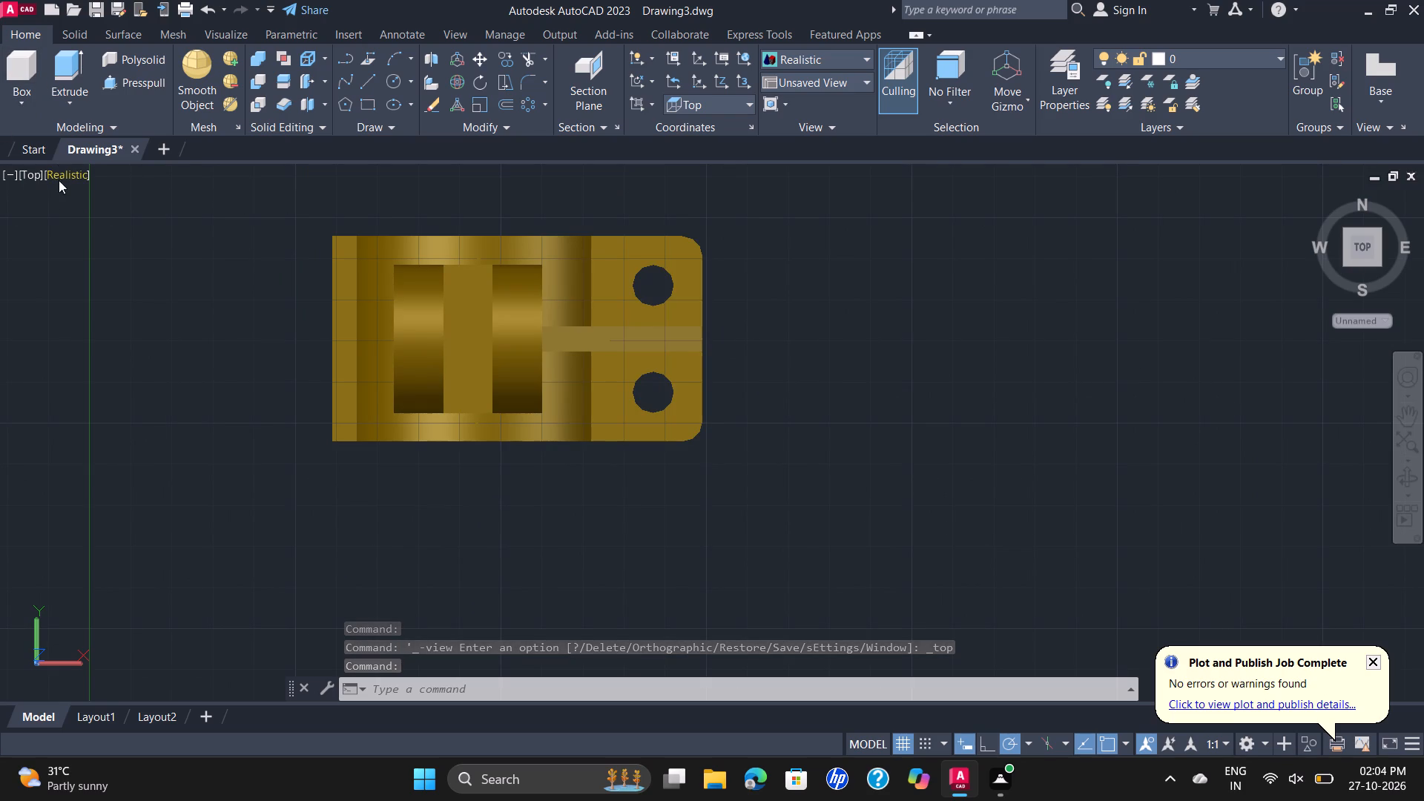
Return the model view to SE Isometric and frame the whole clamp.
click(39, 174)
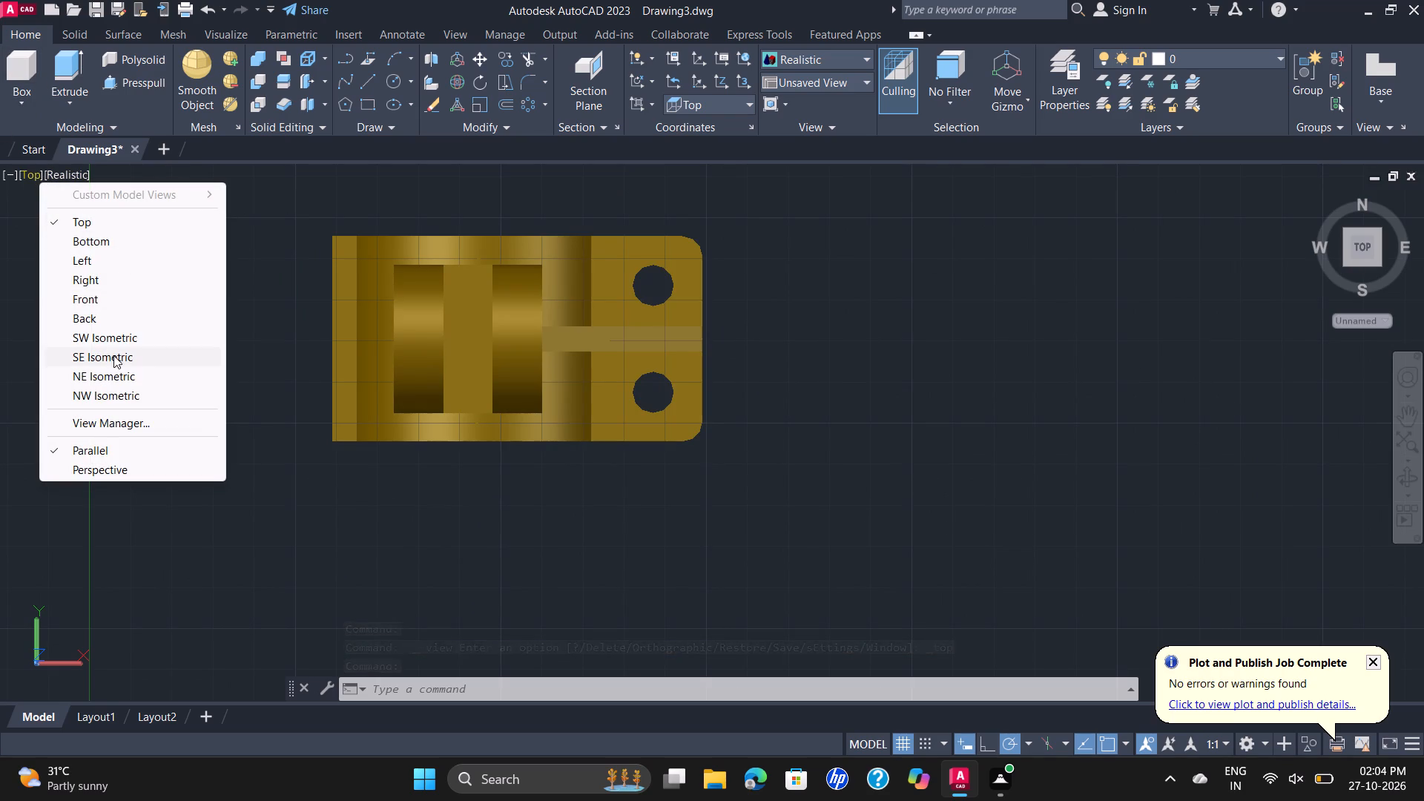
click(124, 360)
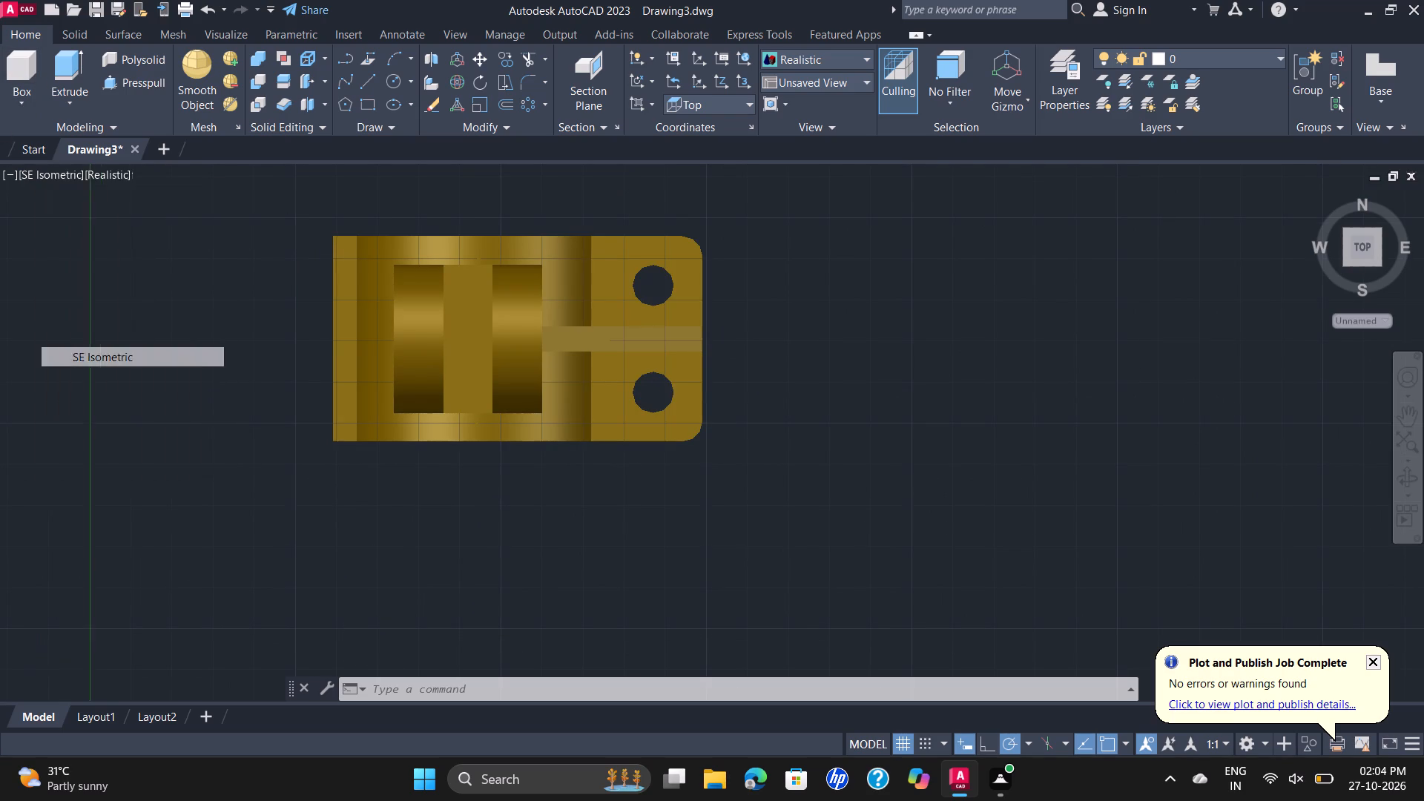
scroll(844, 357, up, 2)
scroll(487, 357, up, 2)
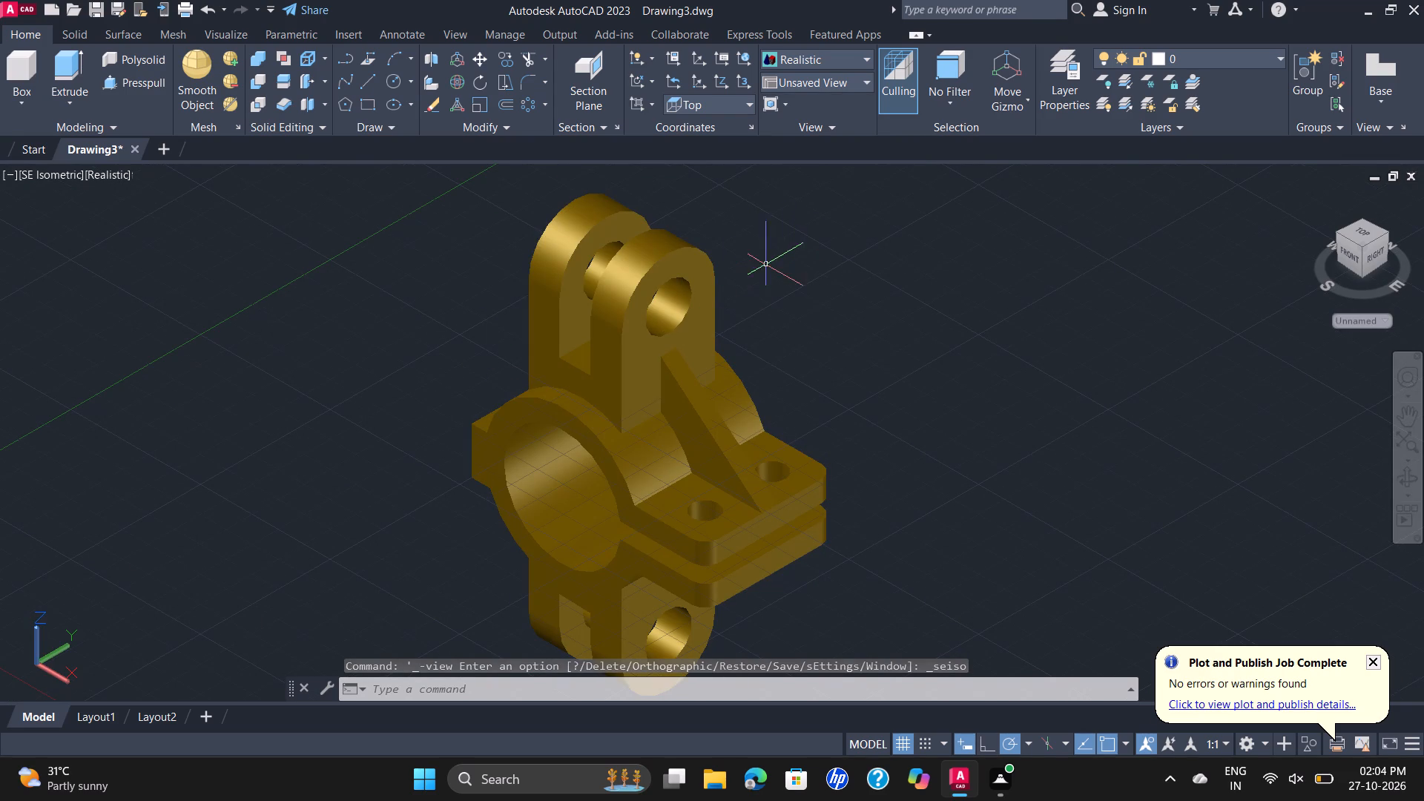
middle_drag(797, 284, 870, 240)
scroll(872, 241, down, 1)
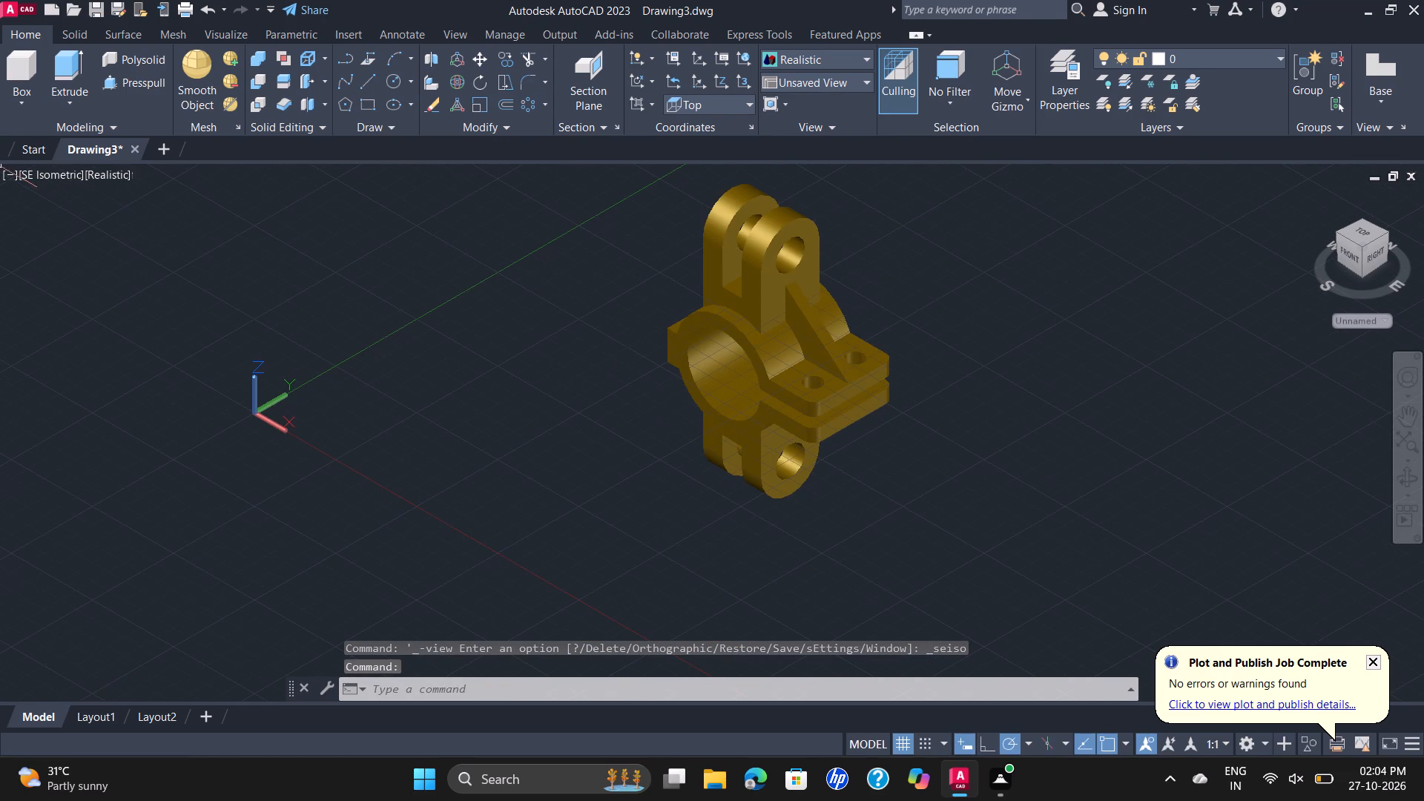
Set the visual style to Shaded with edges and frame the whole clamp in the middle of the view.
click(99, 179)
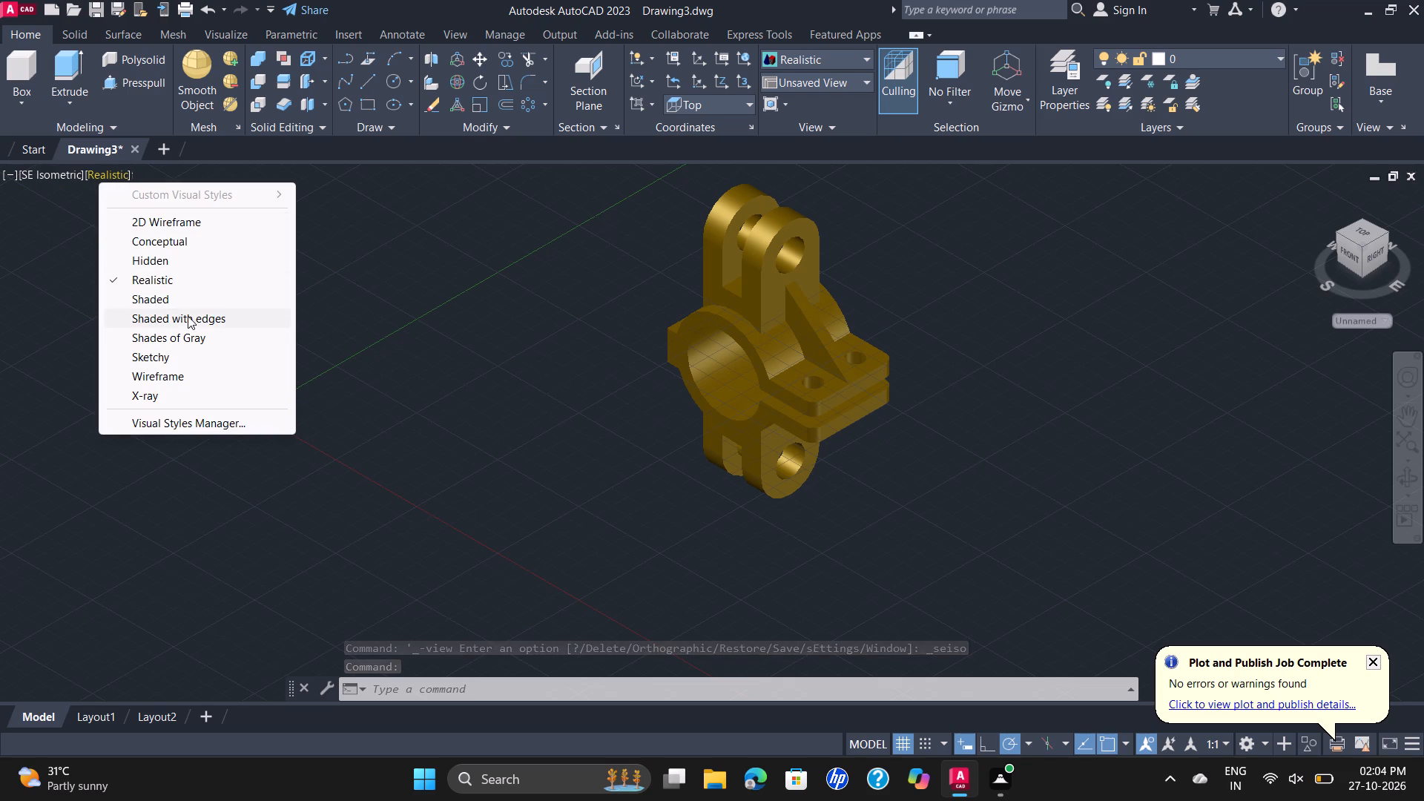
click(187, 322)
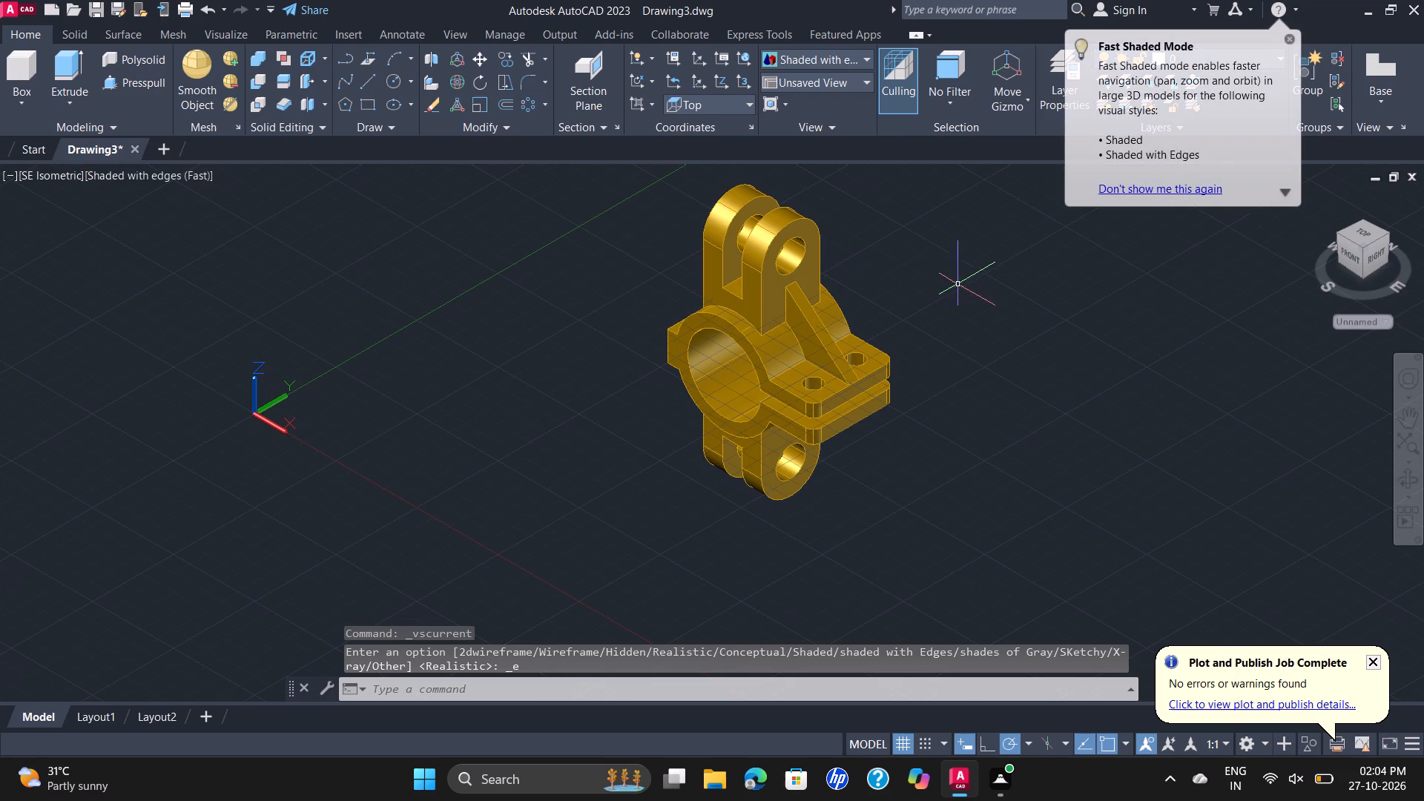
scroll(946, 285, up, 1)
scroll(808, 300, up, 1)
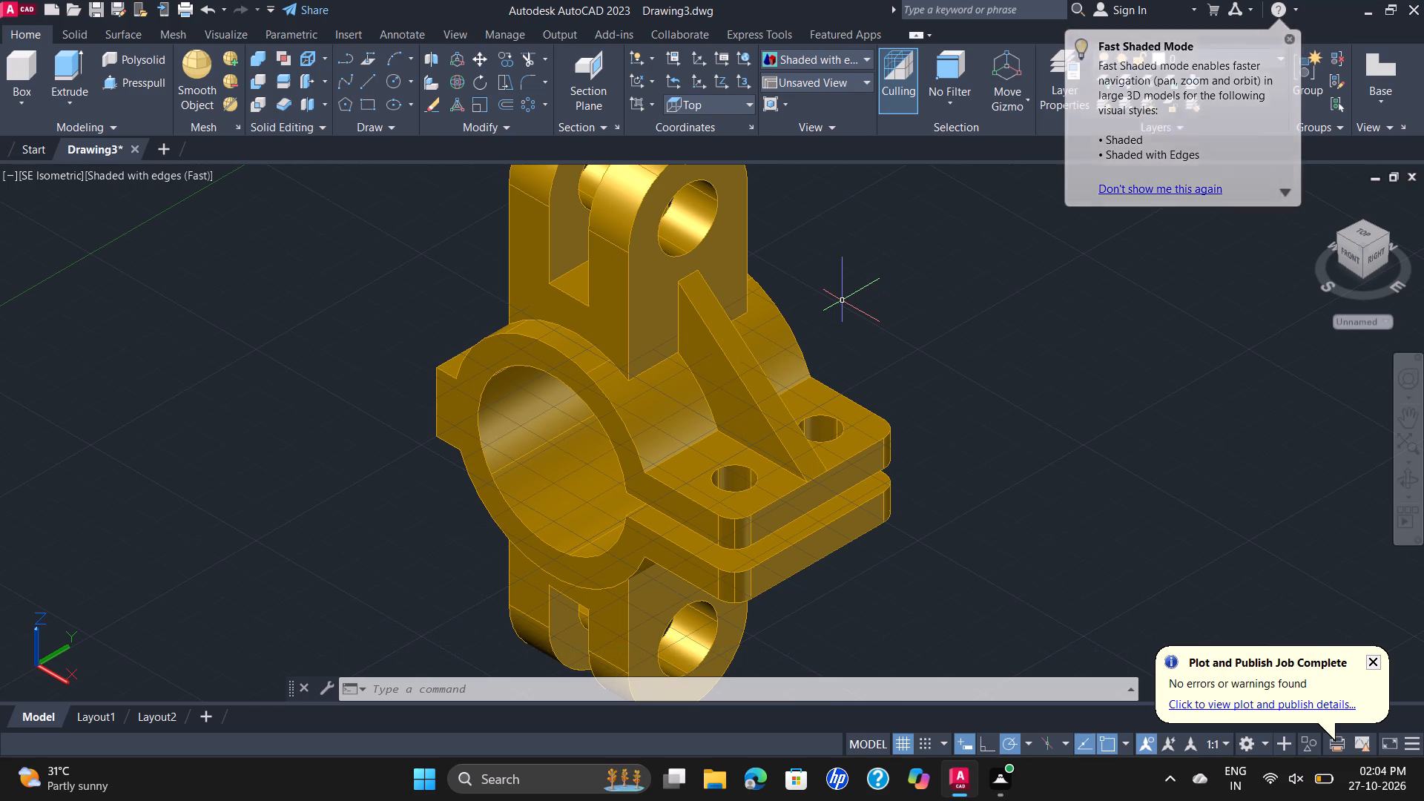
scroll(842, 300, down, 1)
middle_drag(845, 306, 840, 320)
scroll(840, 320, down, 1)
middle_drag(840, 320, 766, 372)
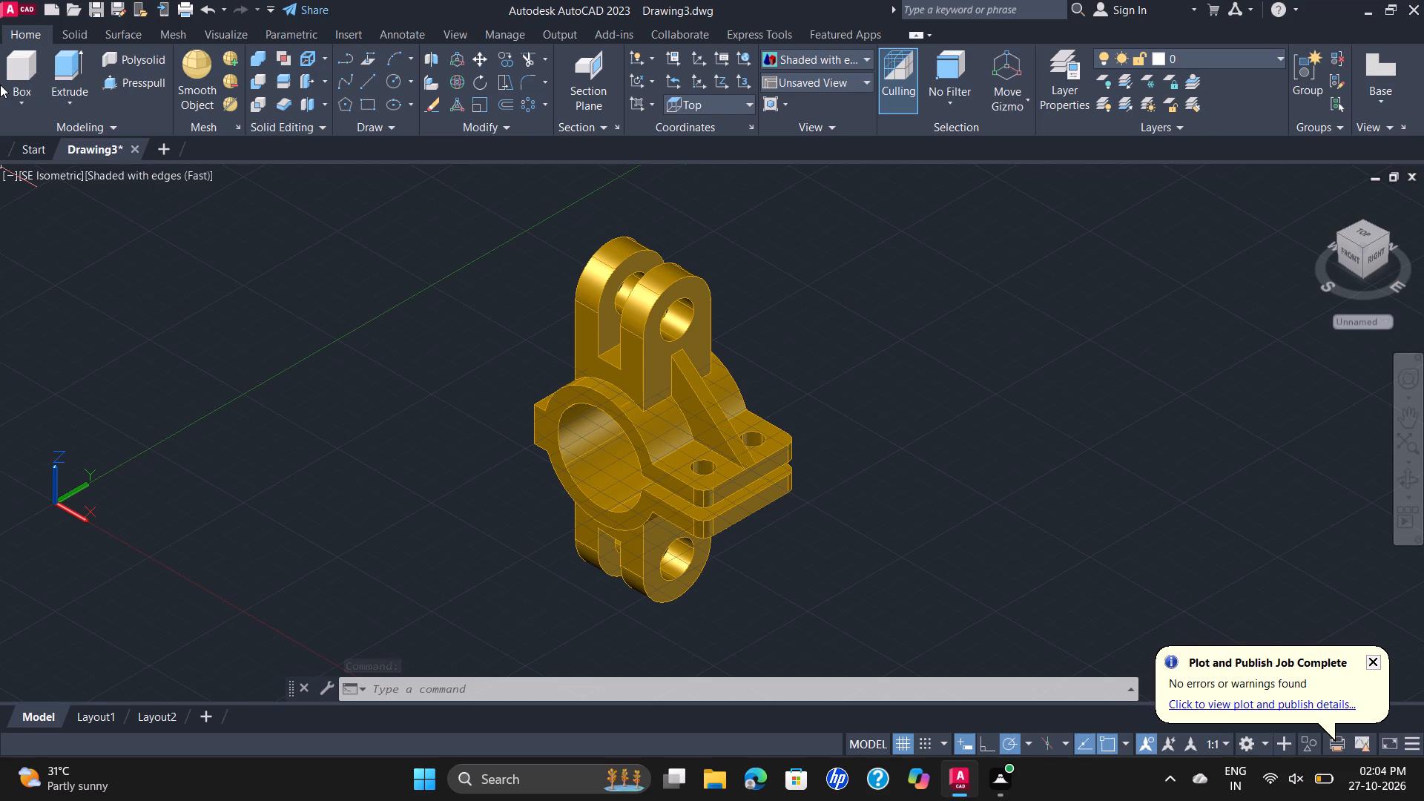
Save the drawing in Documents under the file name D 83.
key(ctrl+s)
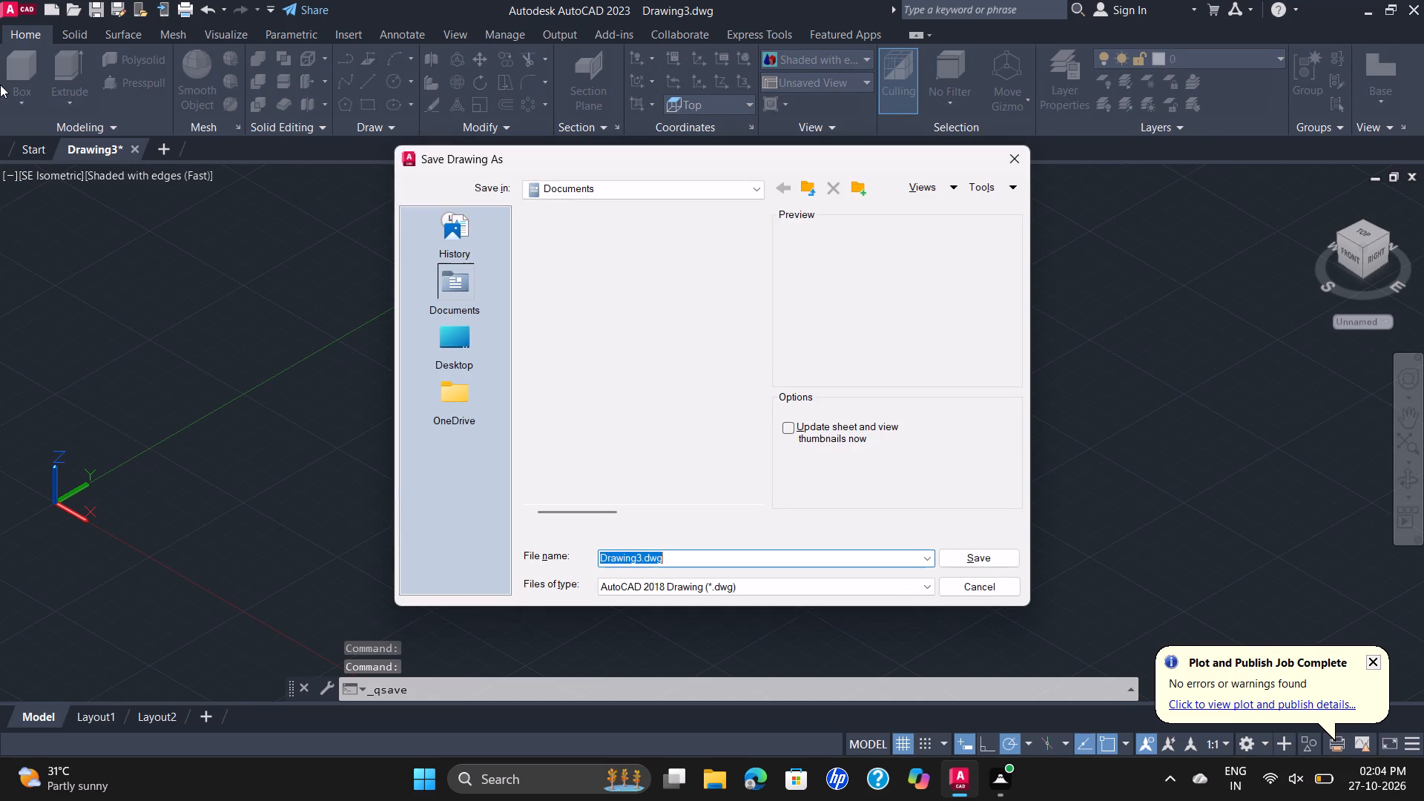
key(d)
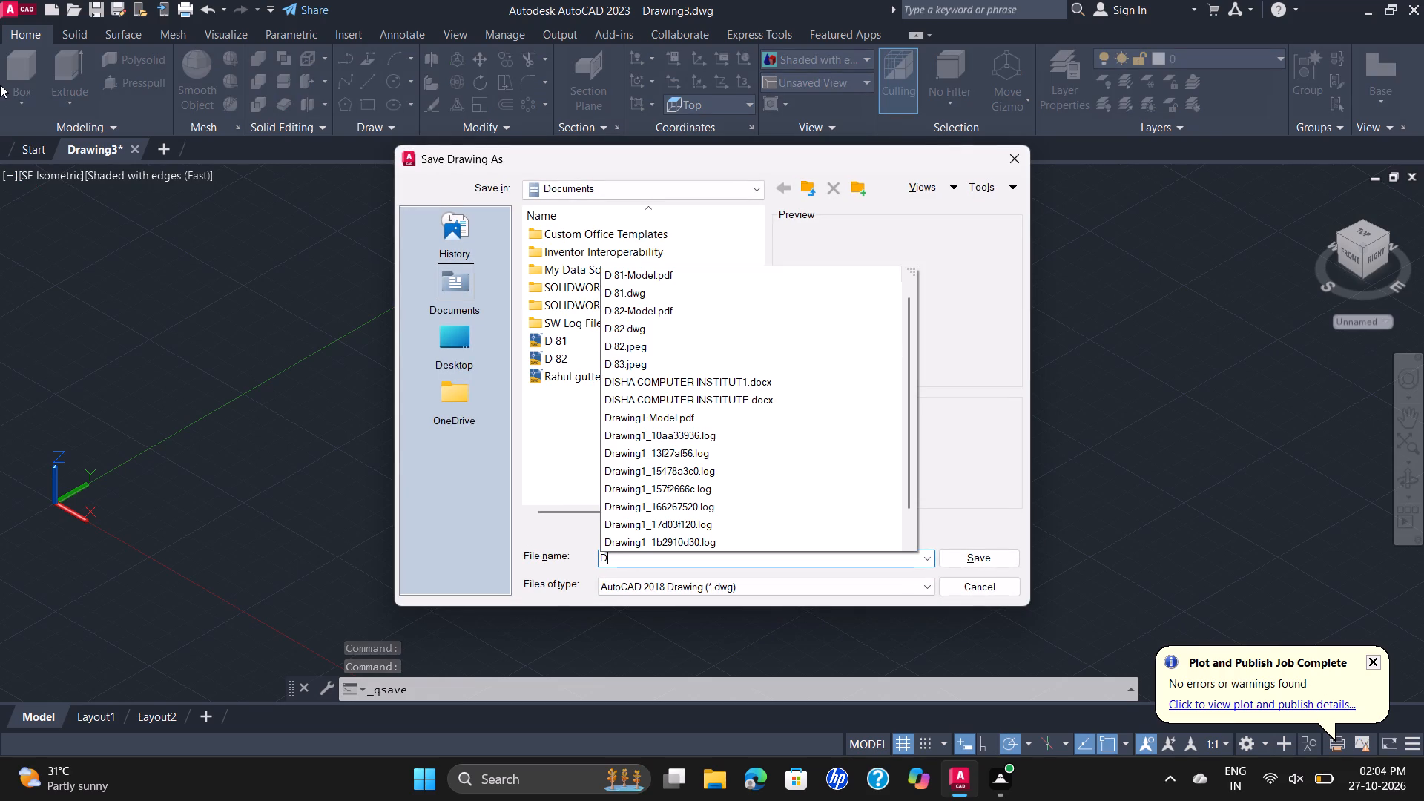
key(8)
key(BackSpace)
key(space)
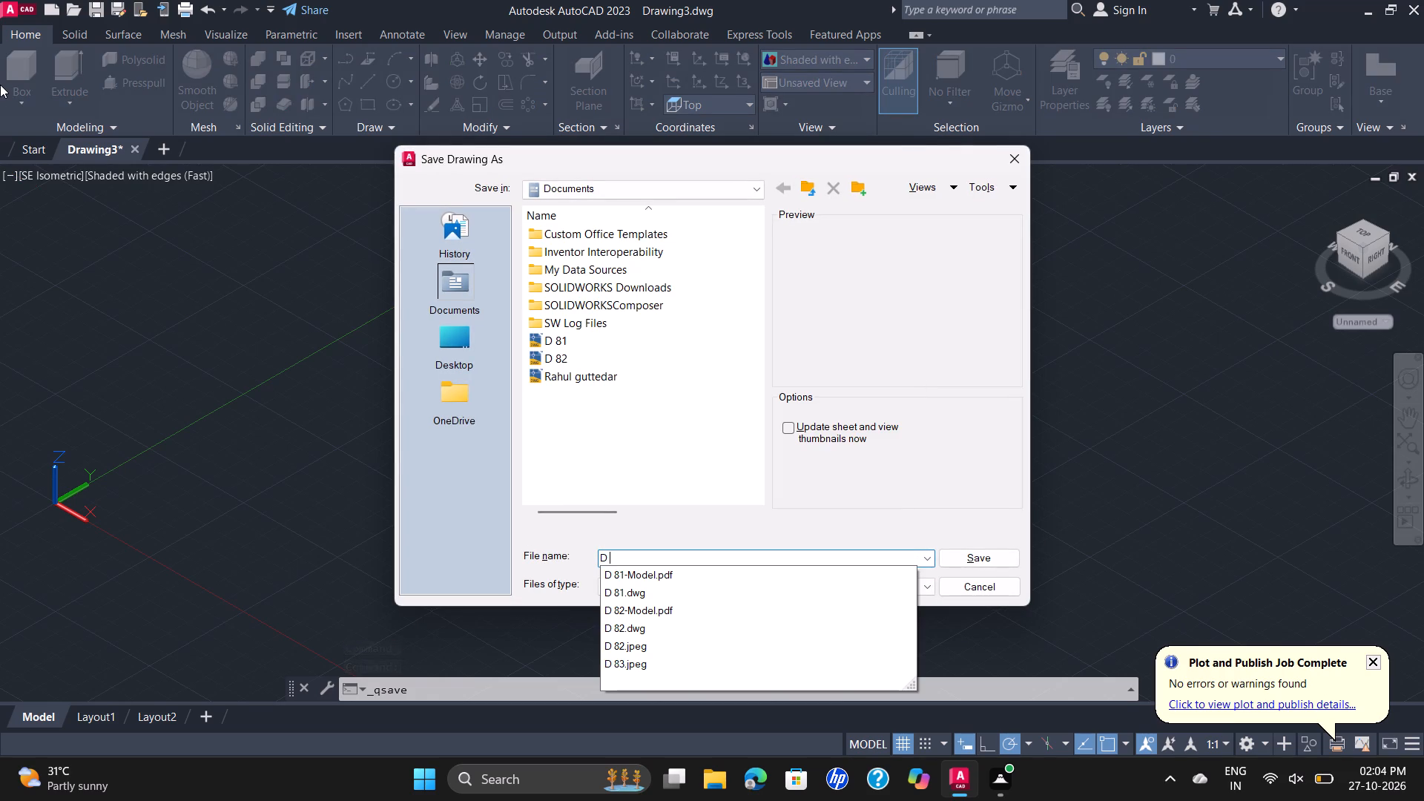
text(83)
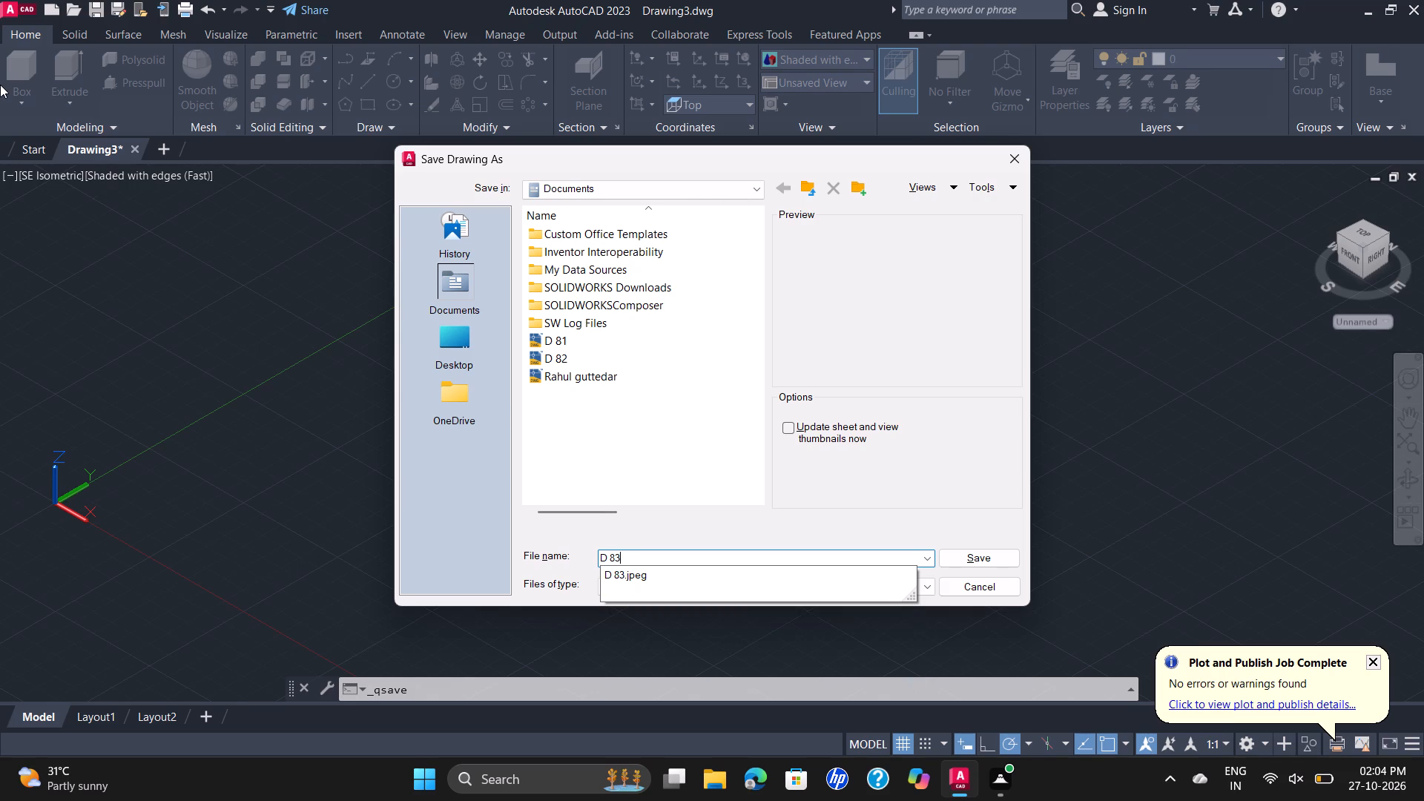
key(Return)
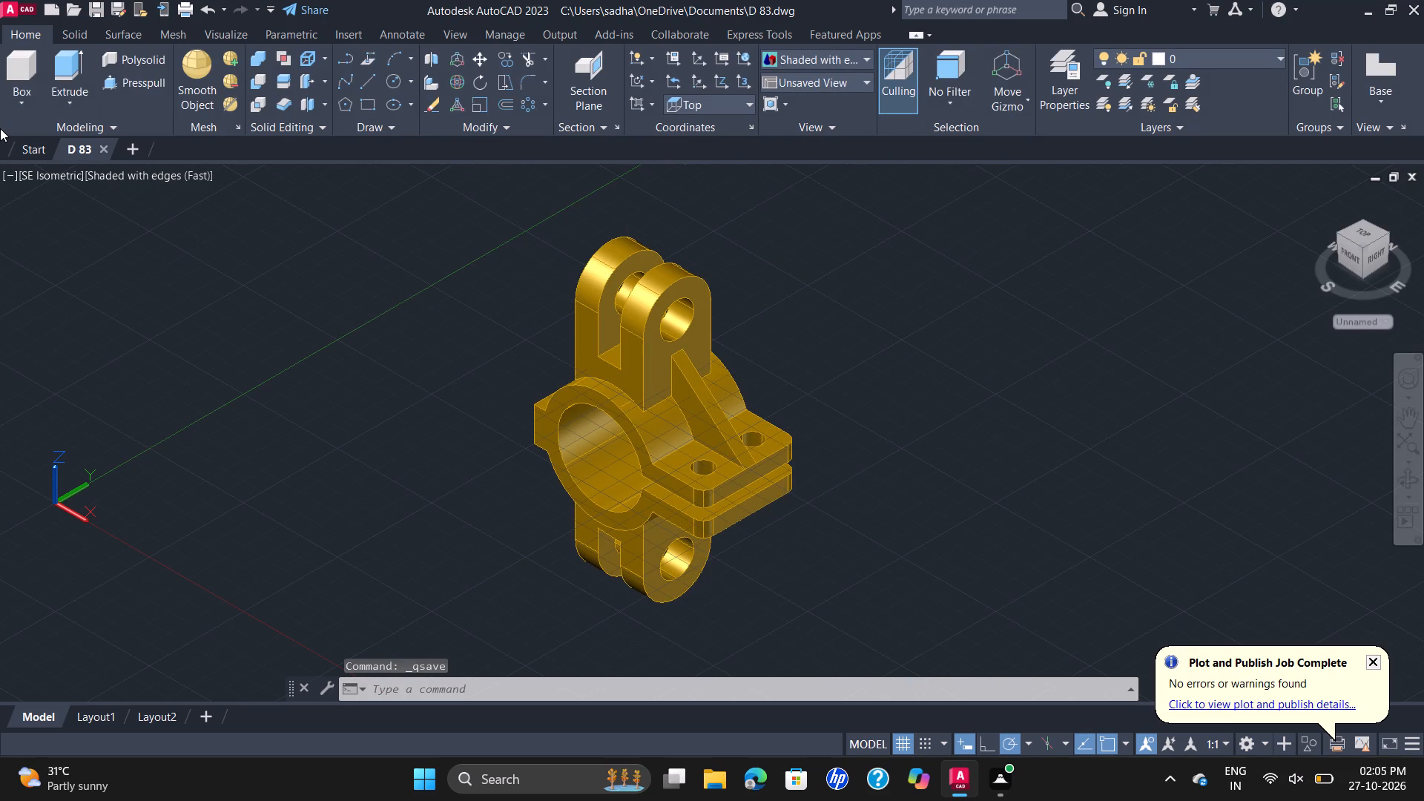
Start a plot of the model using the DWG To PDF.pc3 plotter in landscape orientation.
text(PLO)
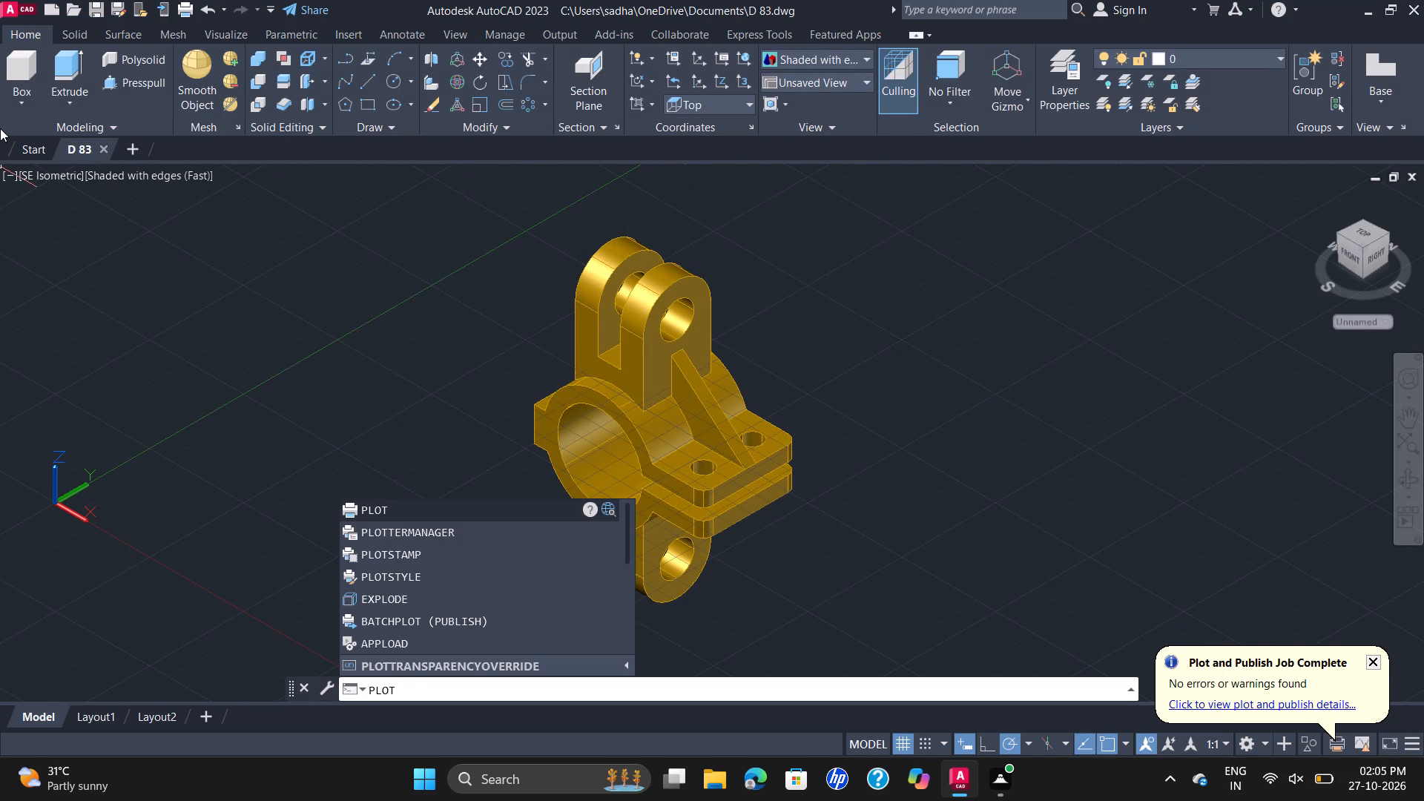
key(Return)
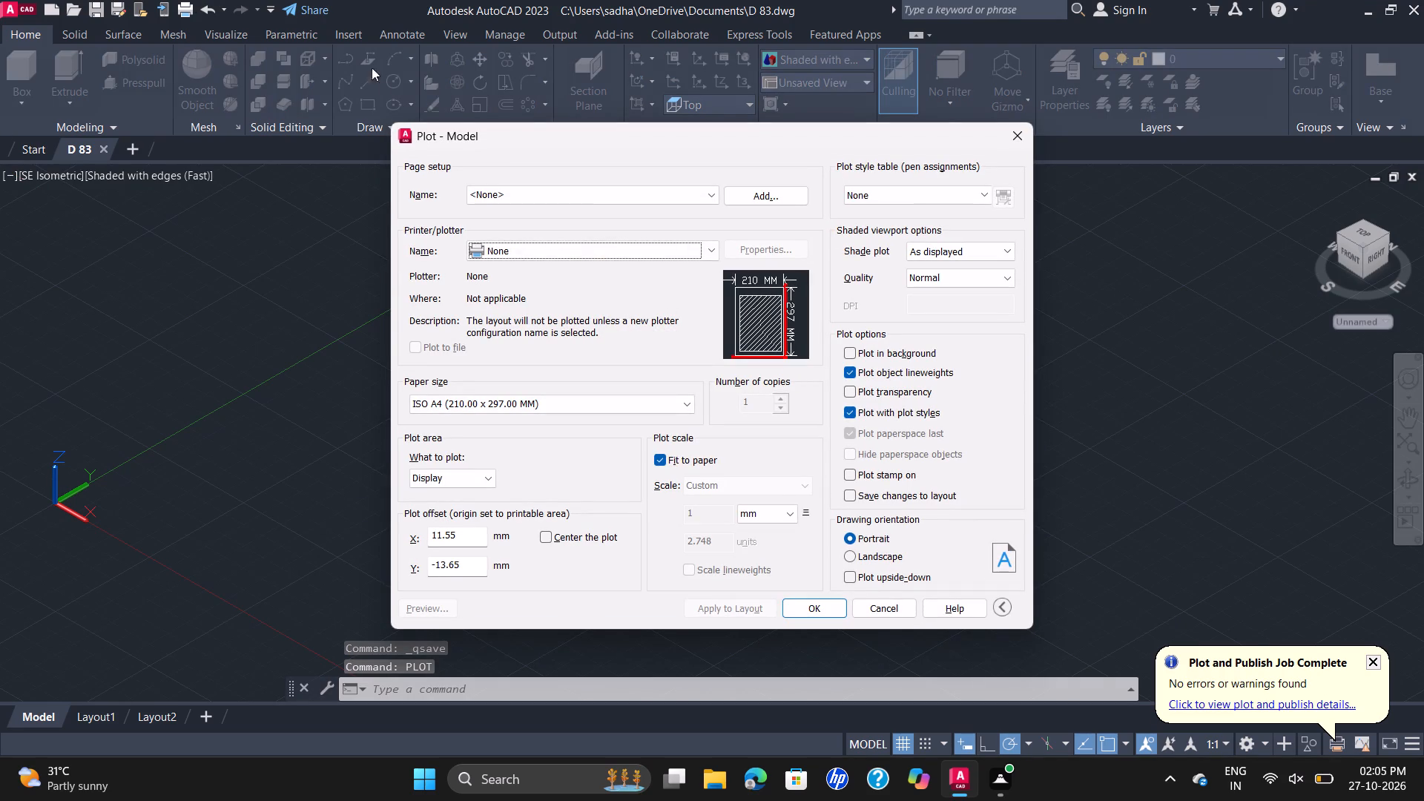
click(723, 260)
click(716, 253)
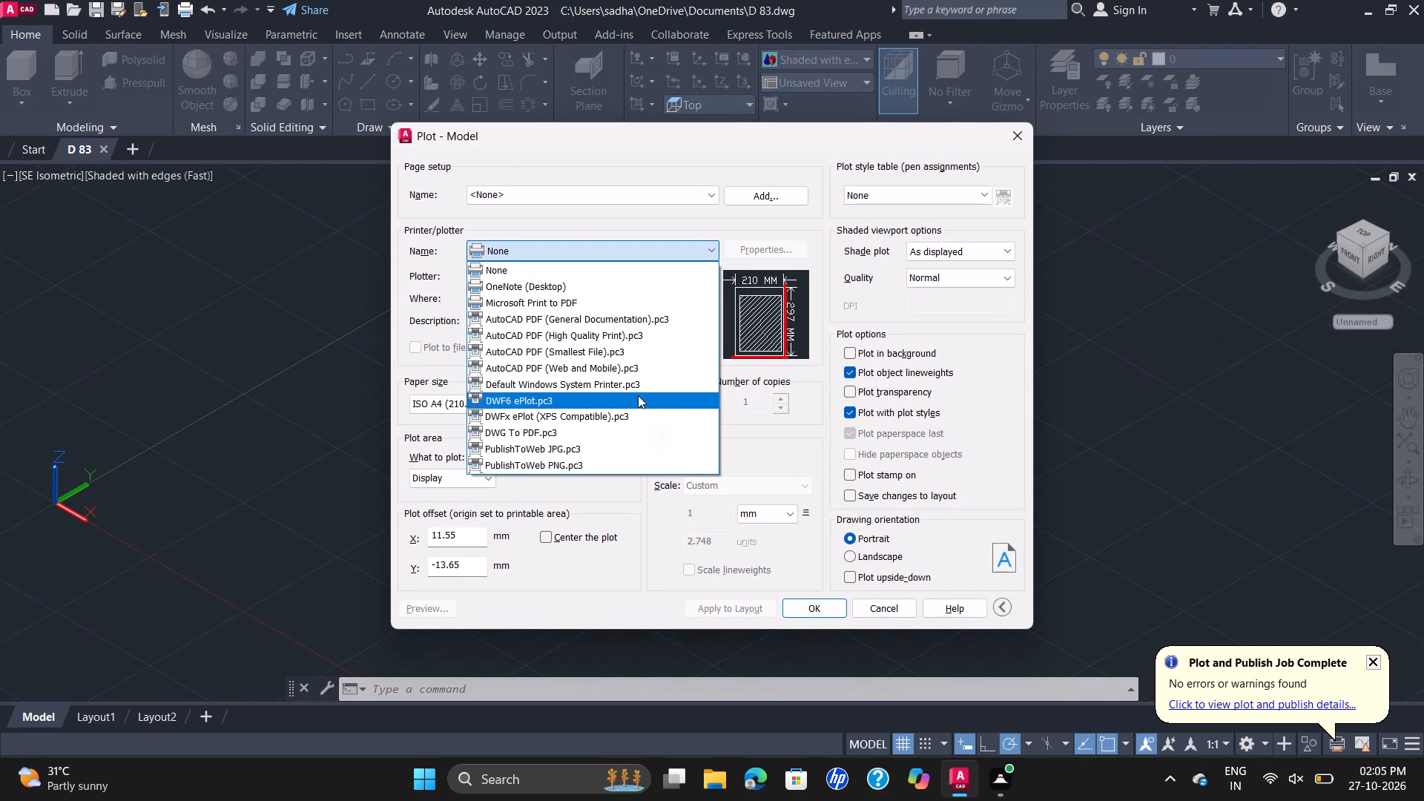
click(600, 429)
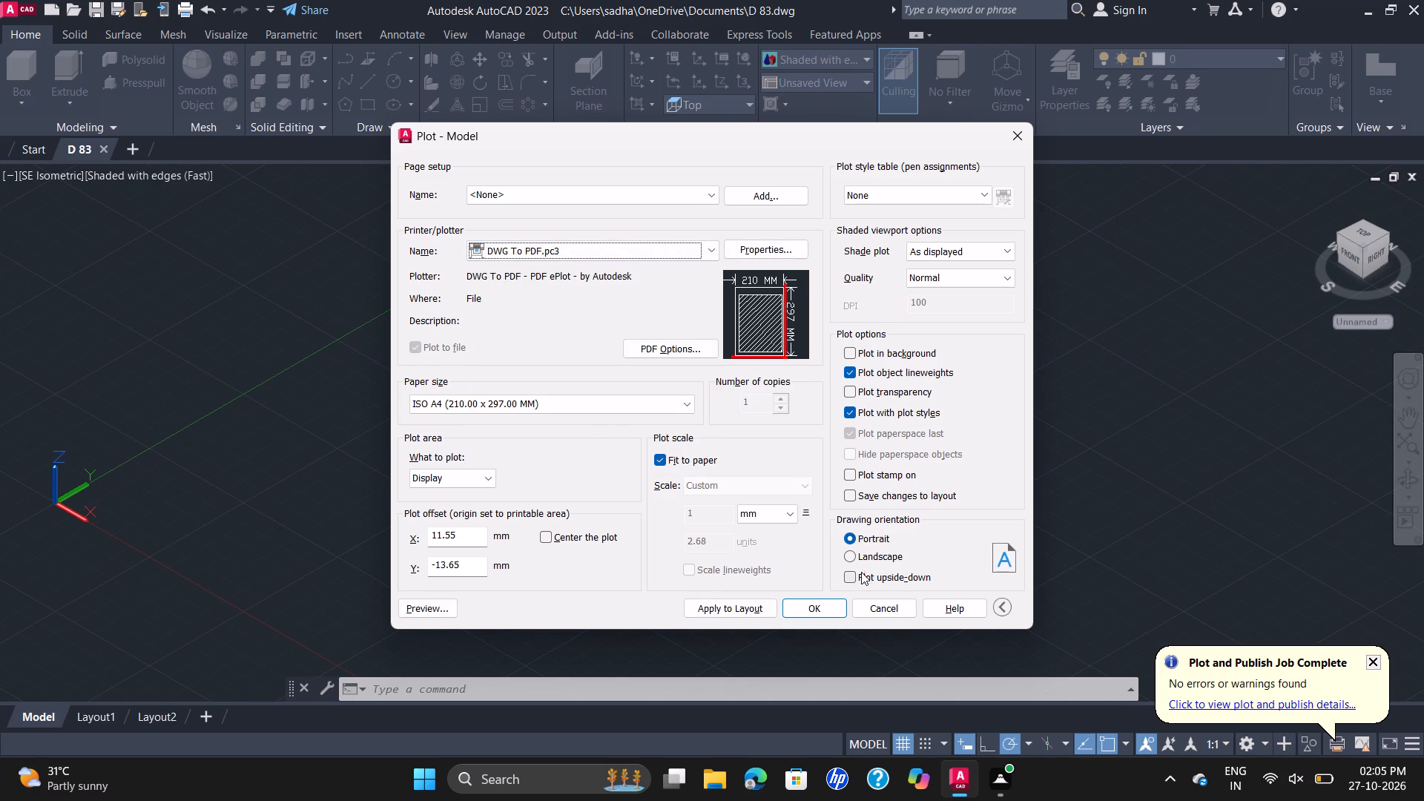
click(846, 560)
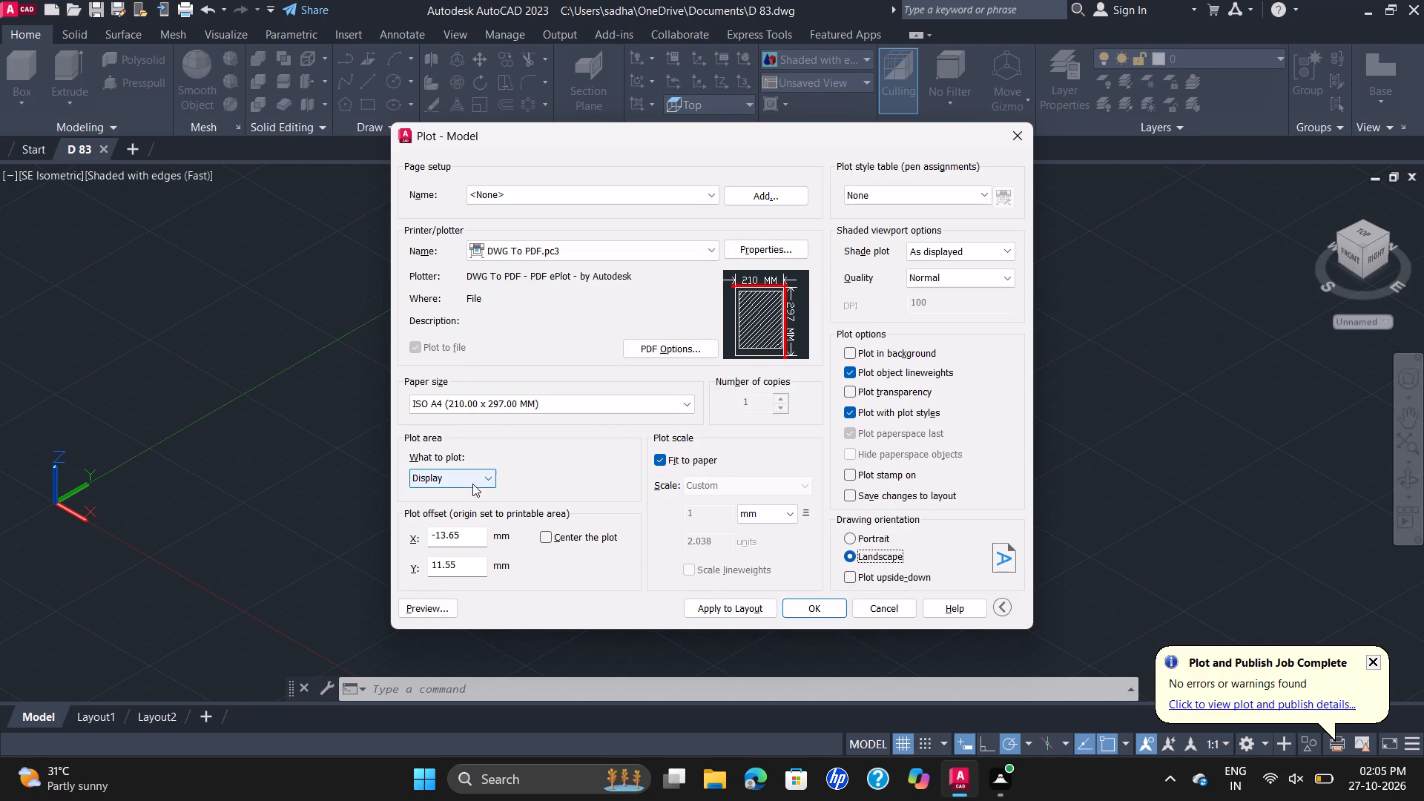
Set the plot area to a window enclosing the entire clamp.
click(487, 470)
click(486, 523)
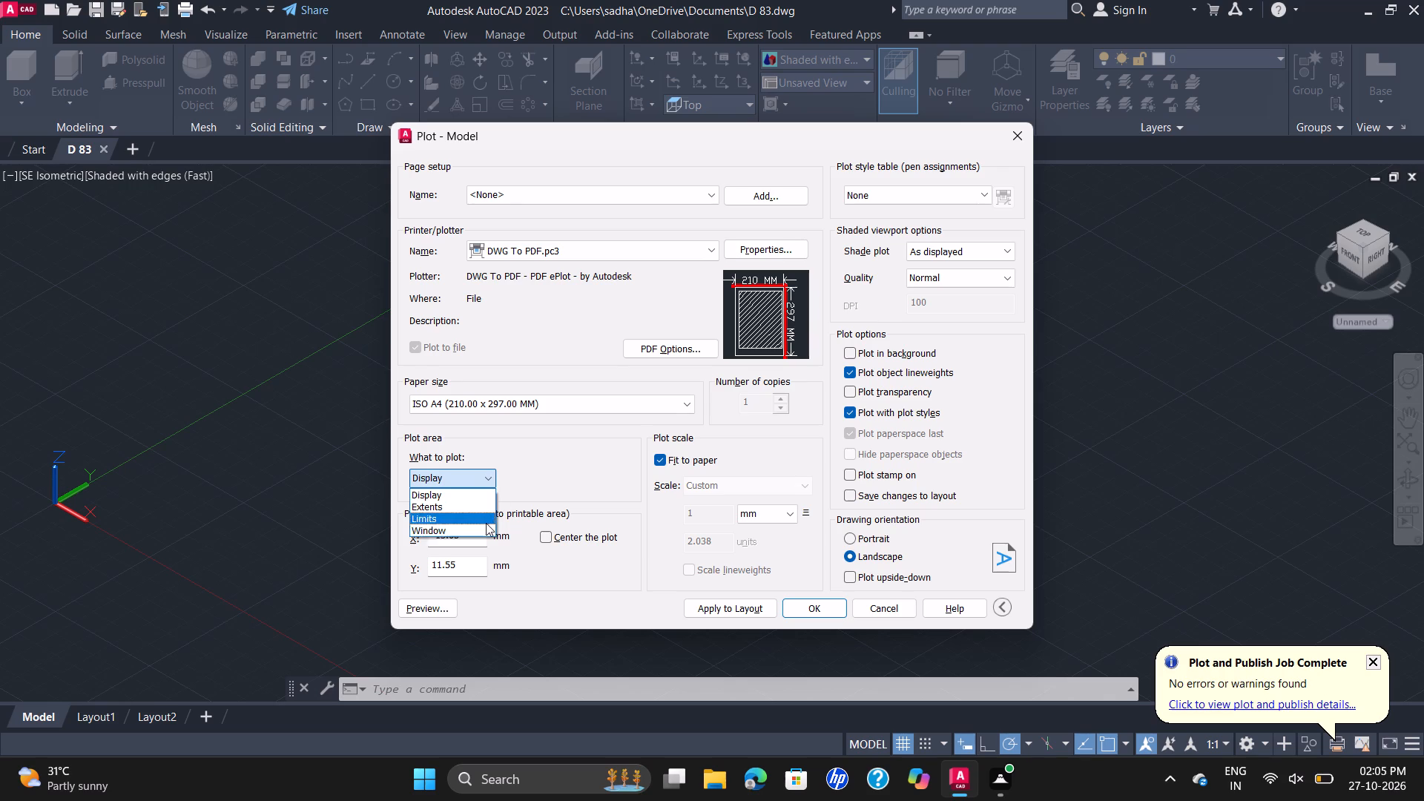
click(483, 481)
click(487, 530)
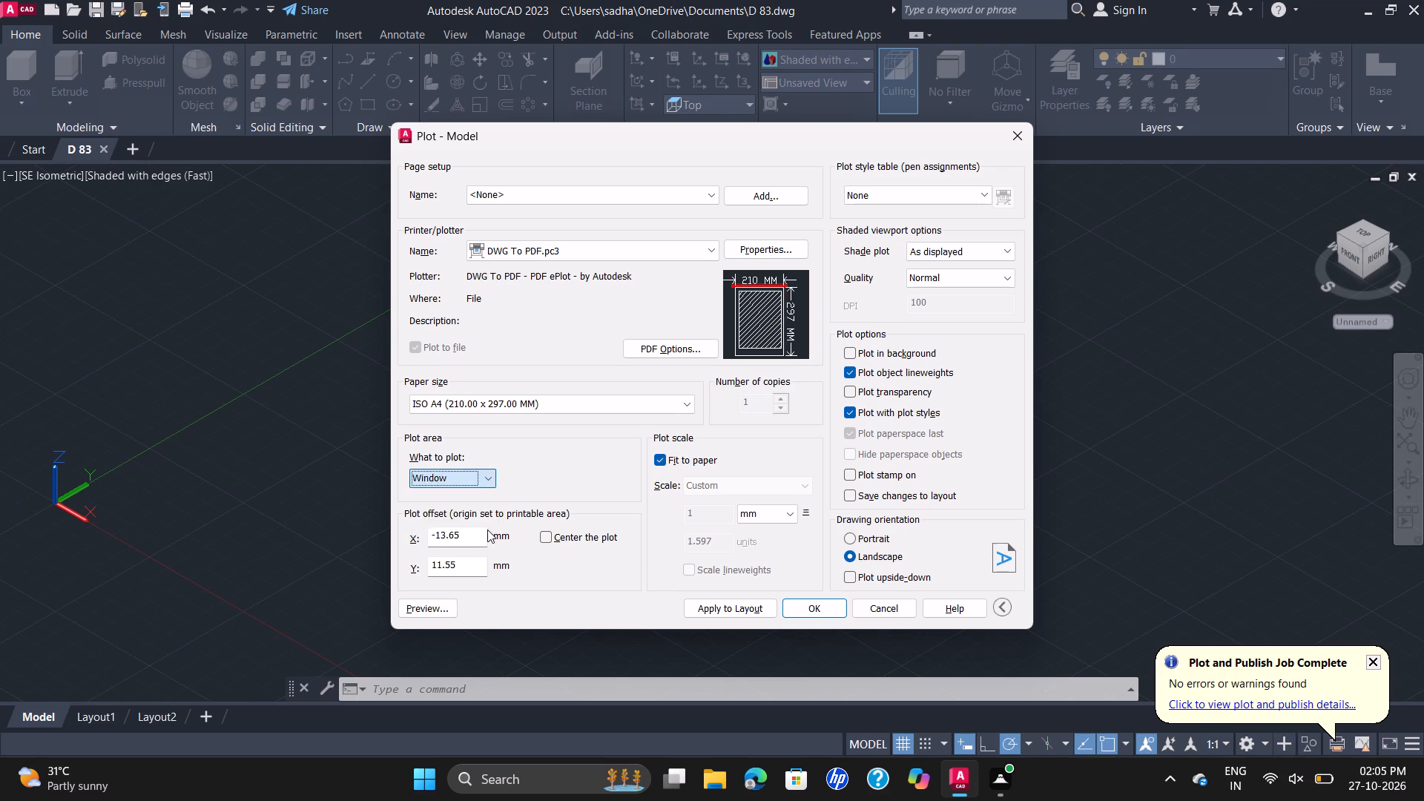
click(454, 202)
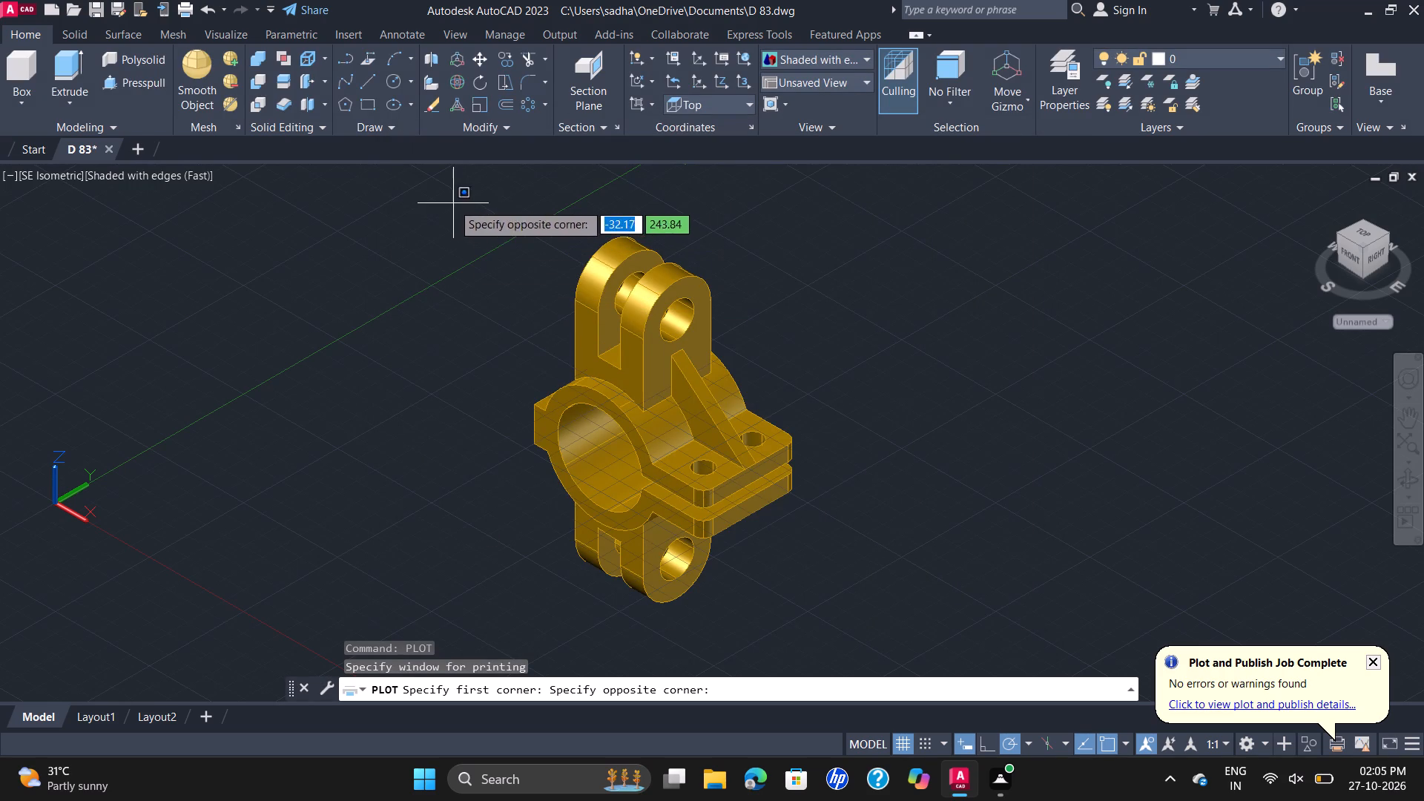
click(841, 633)
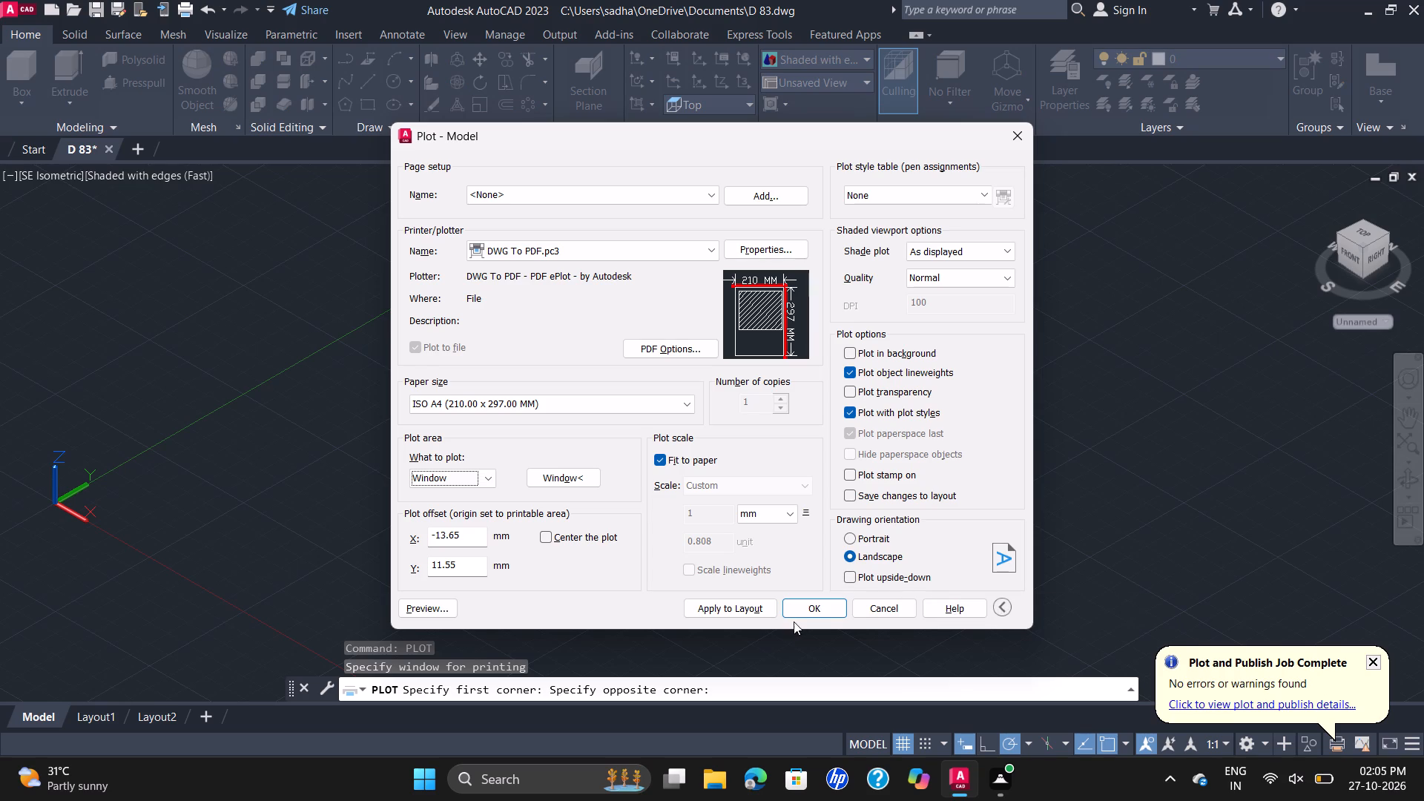
Run the plot and save it as D 83-Model.pdf in Documents.
click(823, 602)
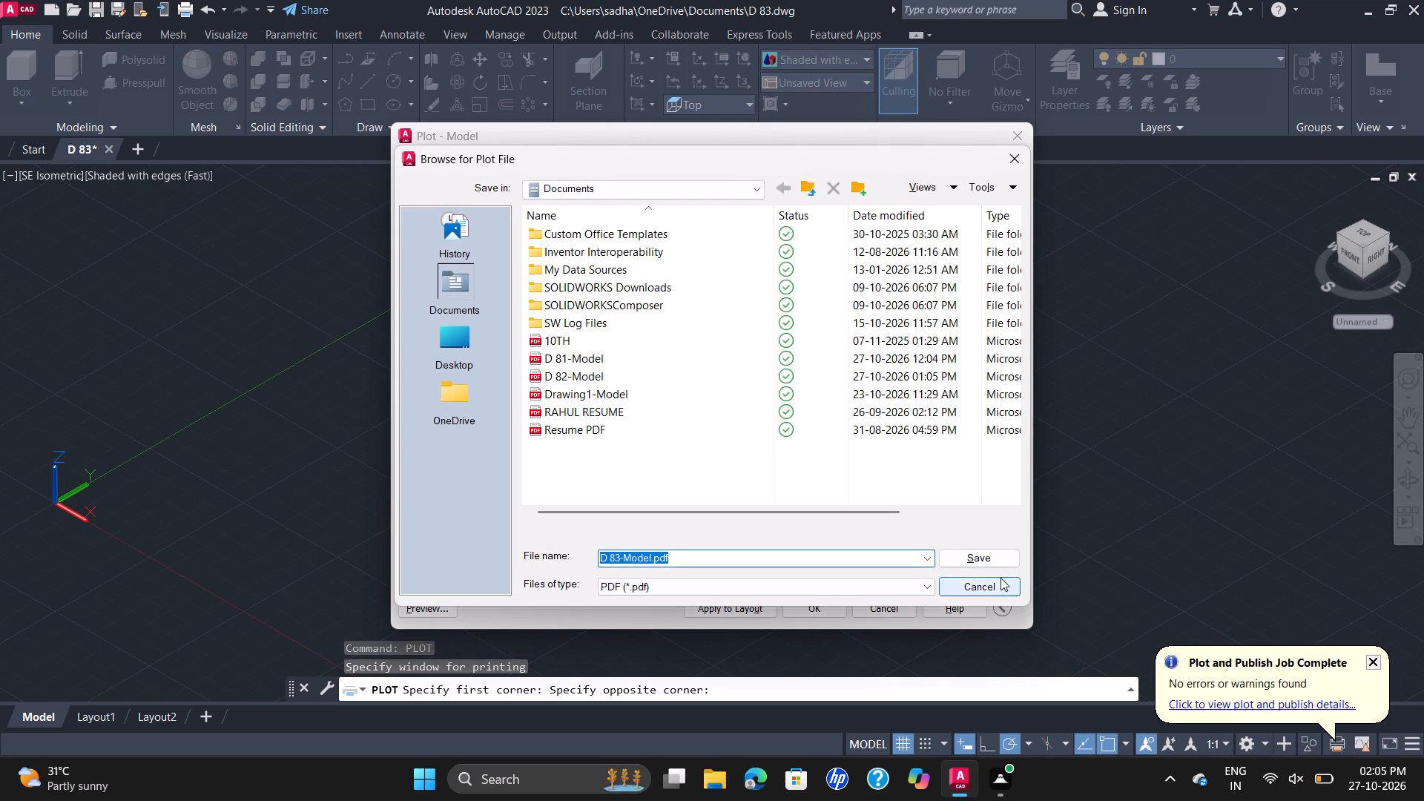
click(986, 560)
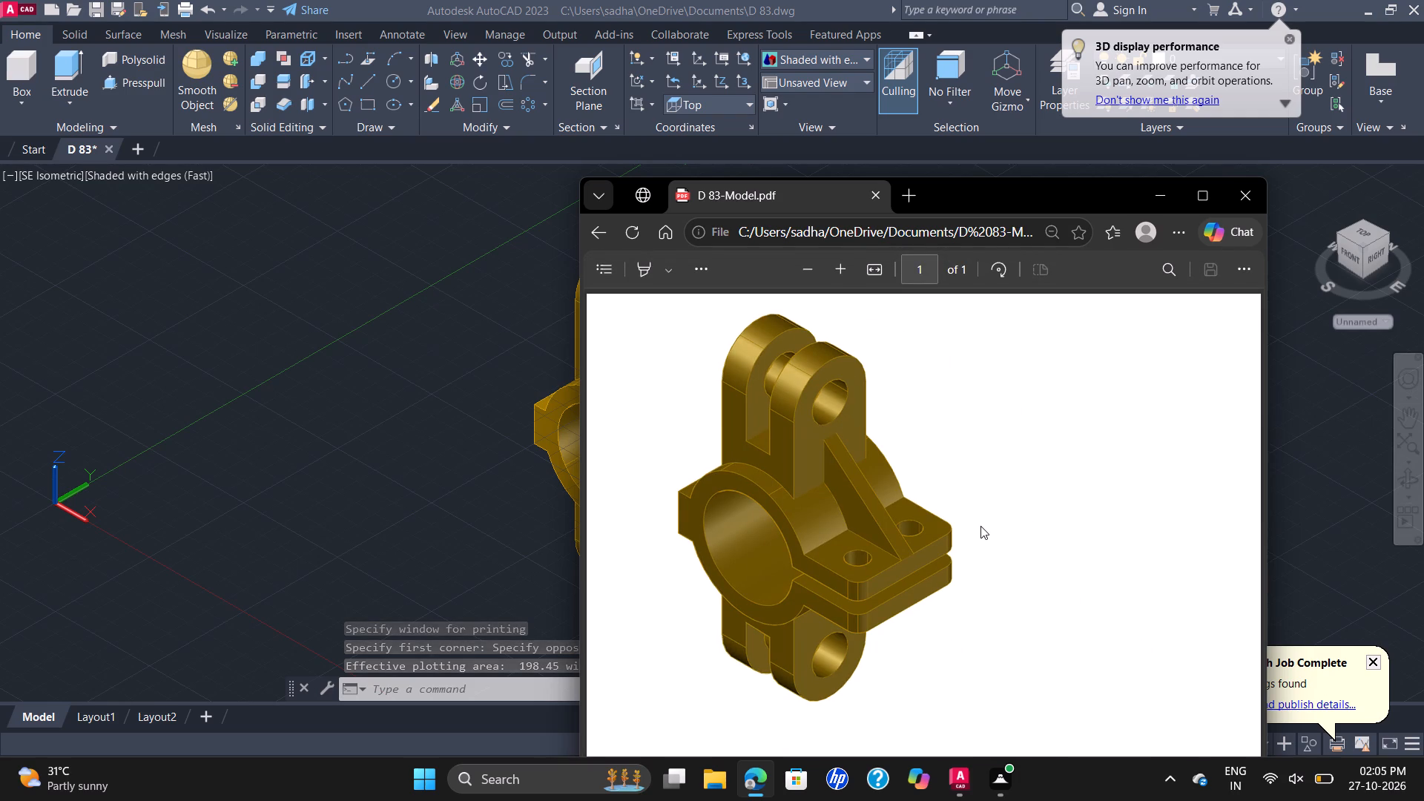
Check the clamp in the plotted D 83-Model.pdf and close the PDF.
scroll(980, 526, down, 2)
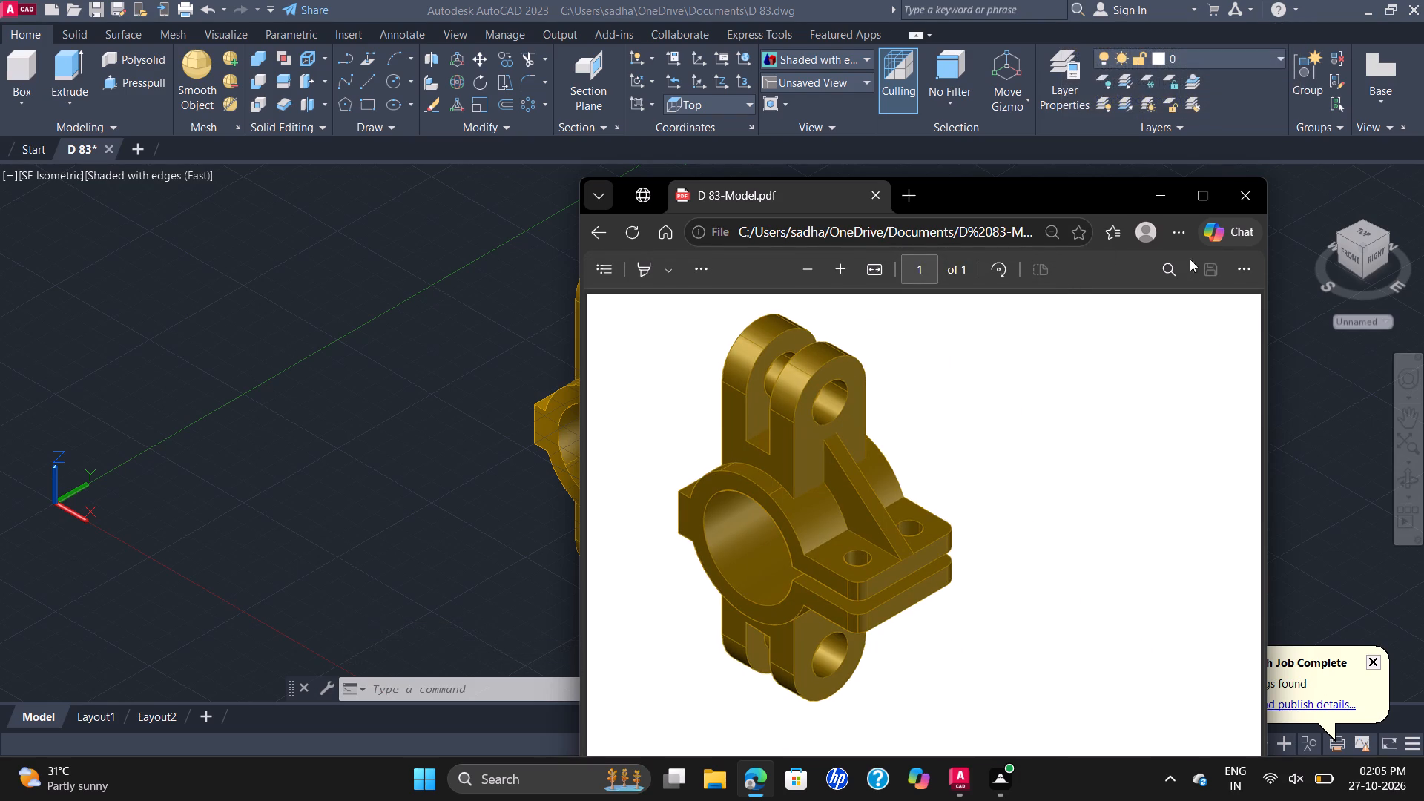
click(1254, 206)
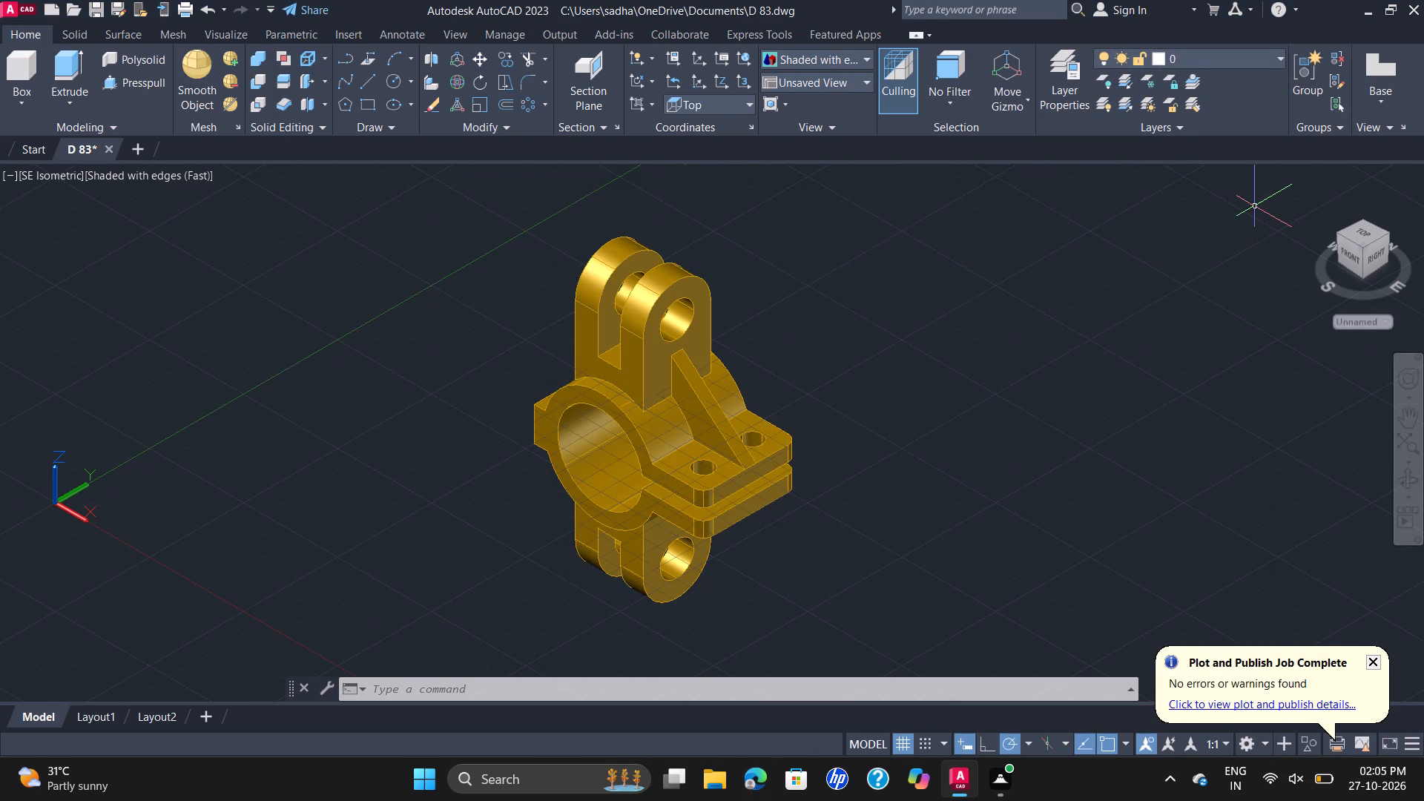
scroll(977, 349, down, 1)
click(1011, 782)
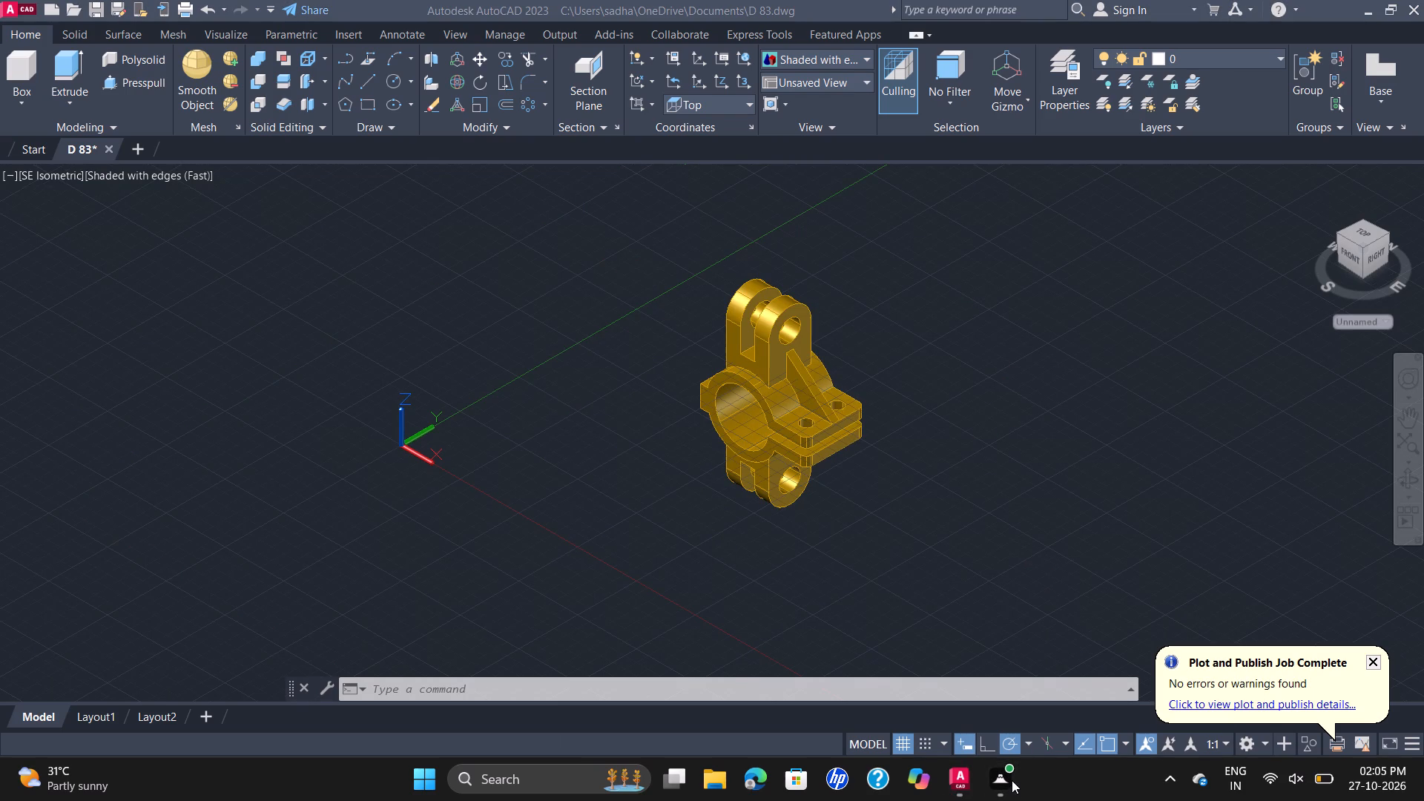